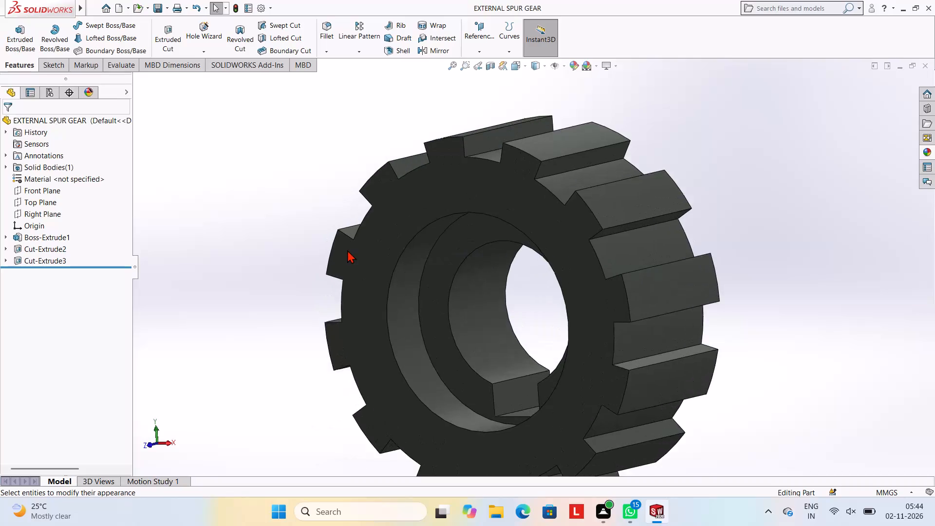
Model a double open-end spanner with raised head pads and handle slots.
Create a new part document.
scroll(449, 260, "up", 2)
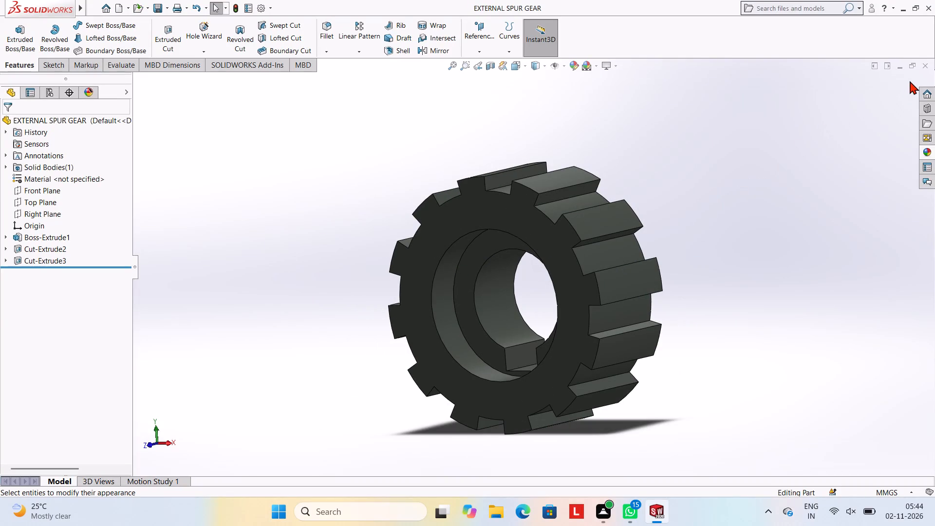
left_click(920, 66)
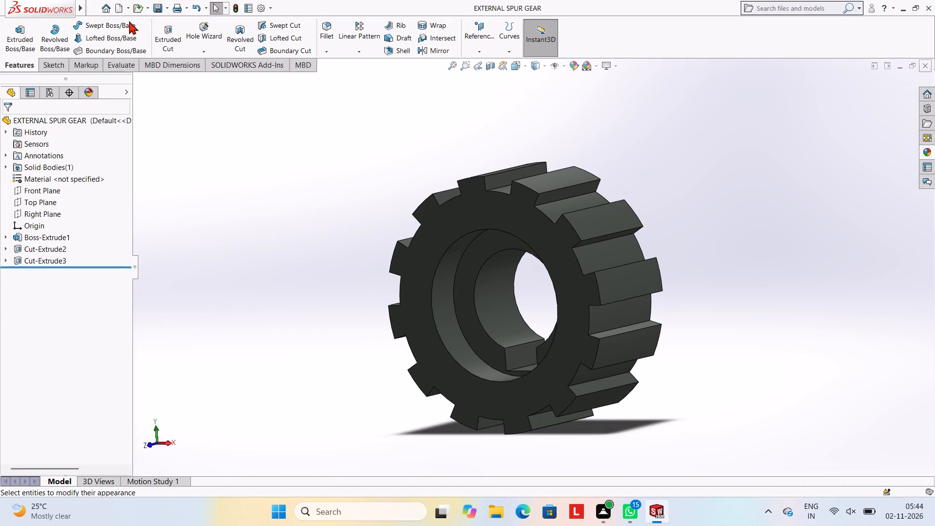
left_click(115, 9)
left_click(399, 378)
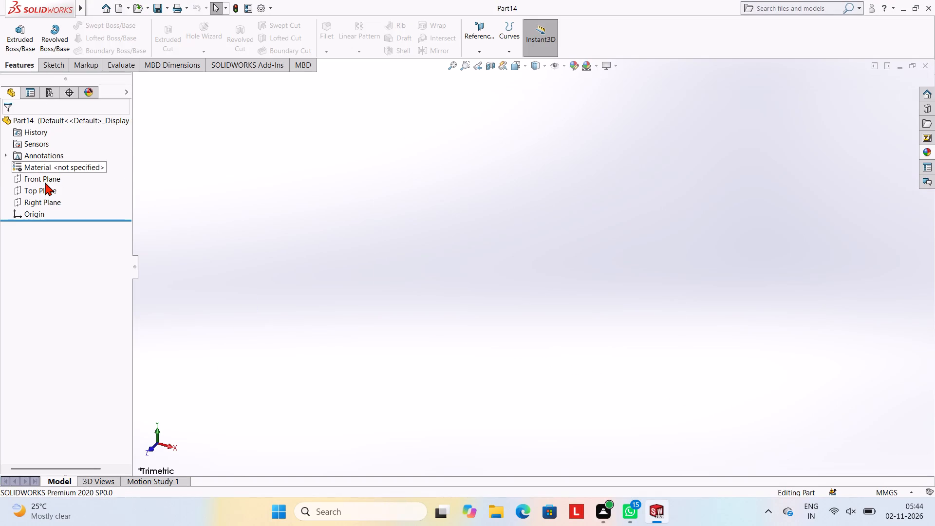
Start a sketch on the Front Plane of the new part.
left_click(45, 182)
left_click(56, 167)
left_click(445, 236)
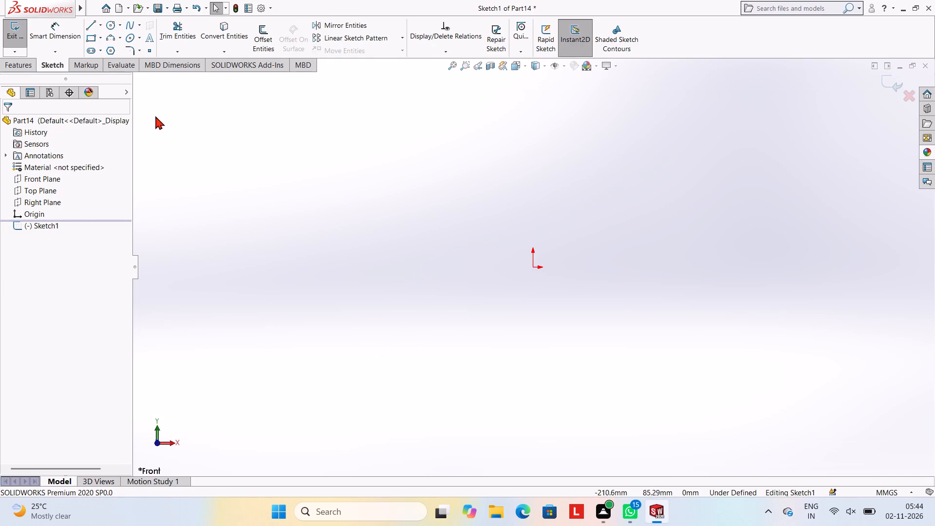
Sketch a circle of radius 16 mm centred on the origin.
left_click(112, 26)
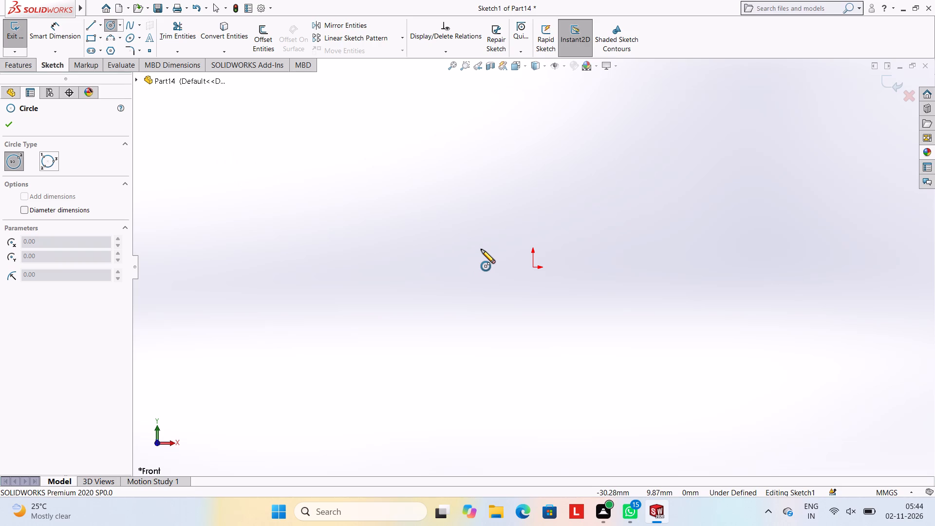
left_click(533, 266)
type("16")
key("Return")
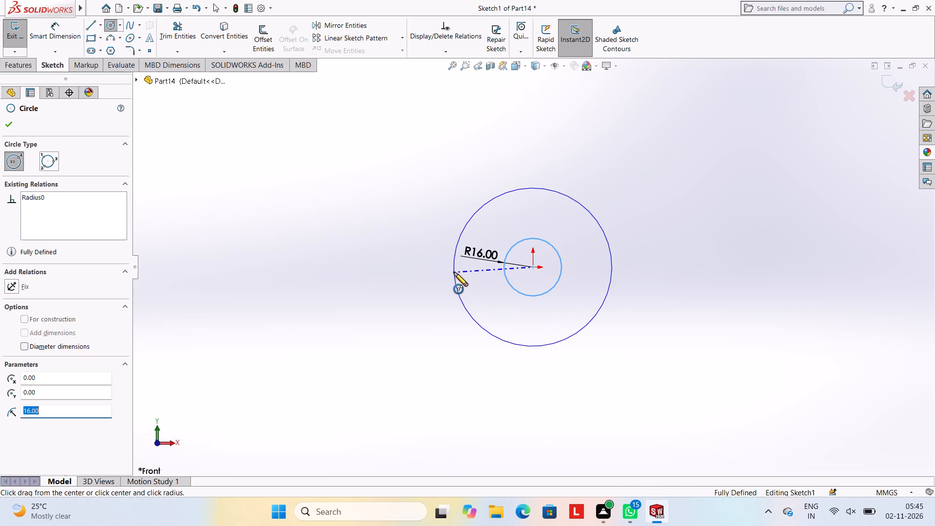
key("Escape")
key("Escape")
scroll(561, 295, "down", 2)
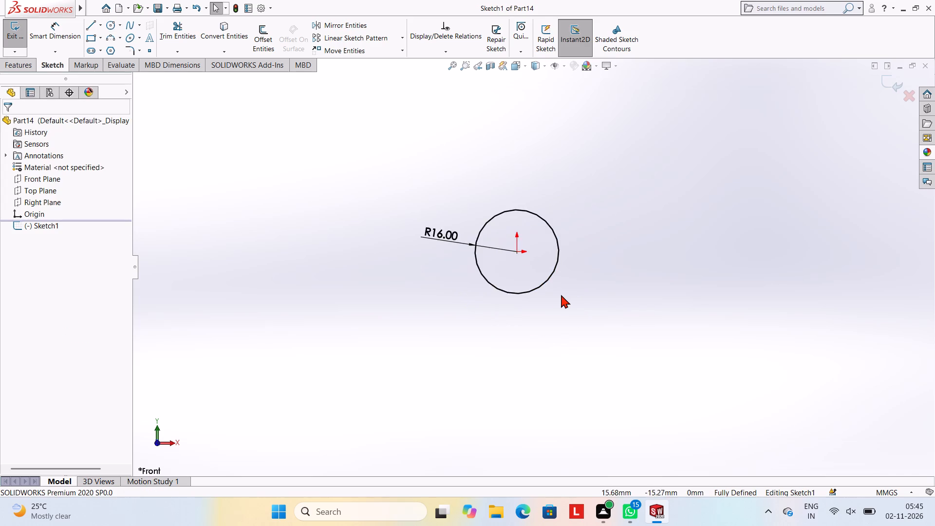
scroll(572, 293, "down", 3)
scroll(681, 266, "up", 2)
scroll(746, 250, "down", 2)
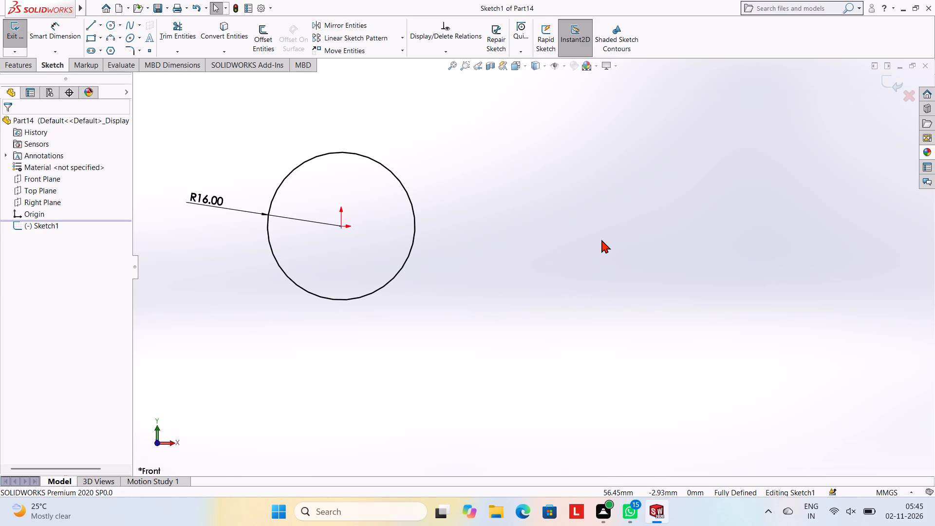
Sketch a horizontal line 110 mm long from the origin, running in the positive X direction.
left_click(92, 24)
left_click(342, 226)
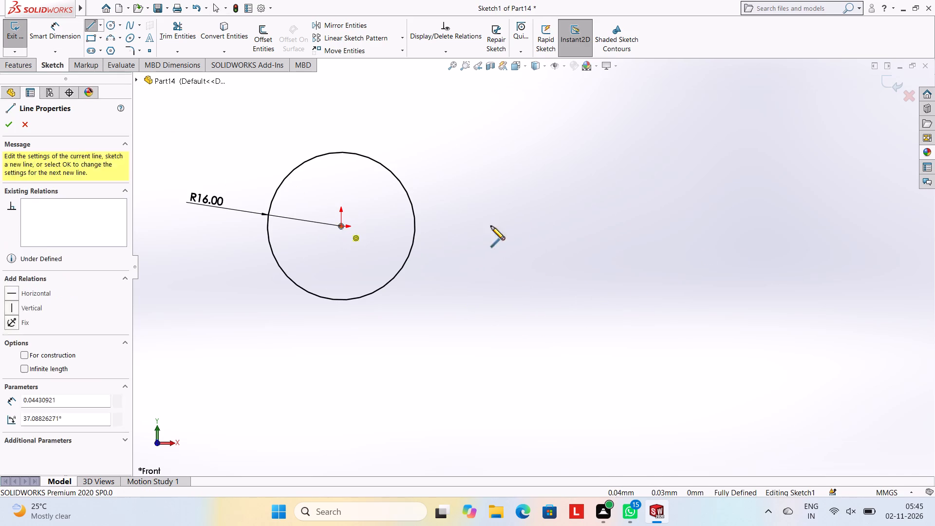
type("110")
key("Return")
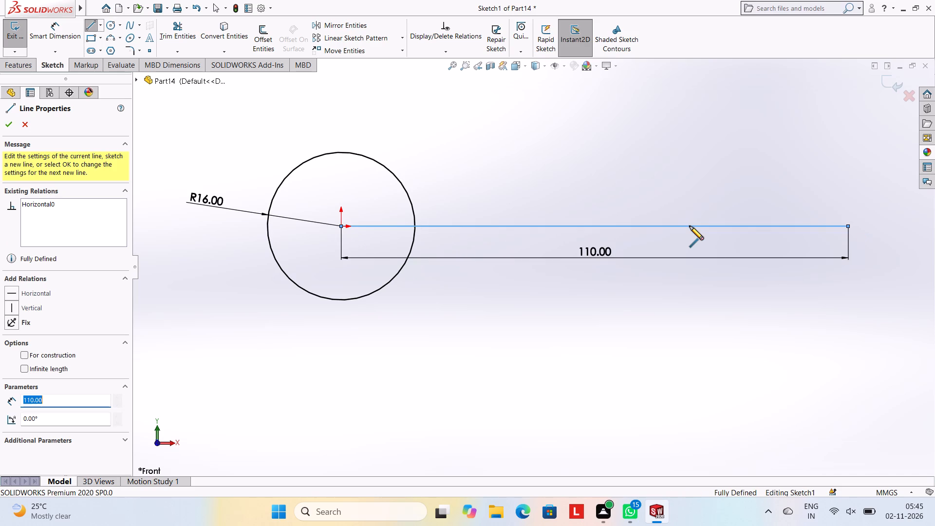
key("Escape")
key("Escape")
key("Escape")
scroll(690, 226, "up", 2)
scroll(690, 226, "down", 1)
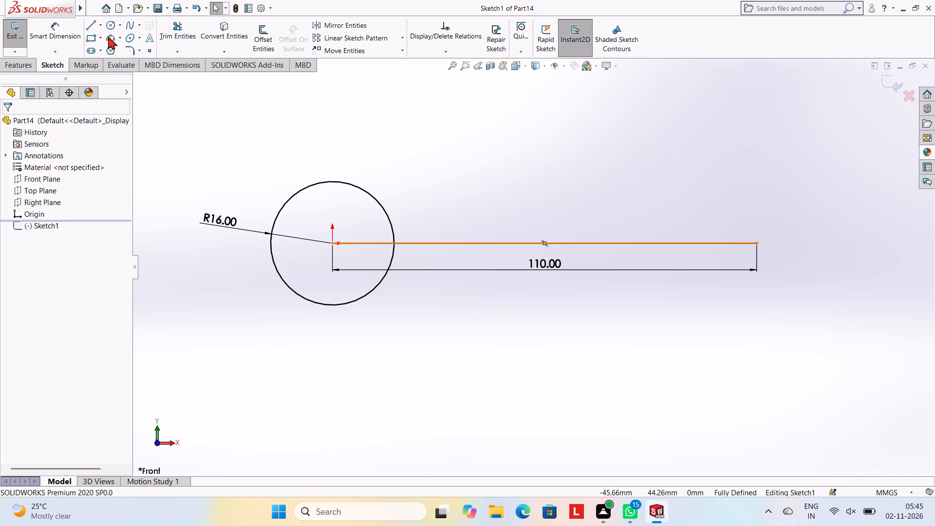
Sketch a circle of radius 14.5 mm centred on the far end of the 110 mm line.
left_click(107, 27)
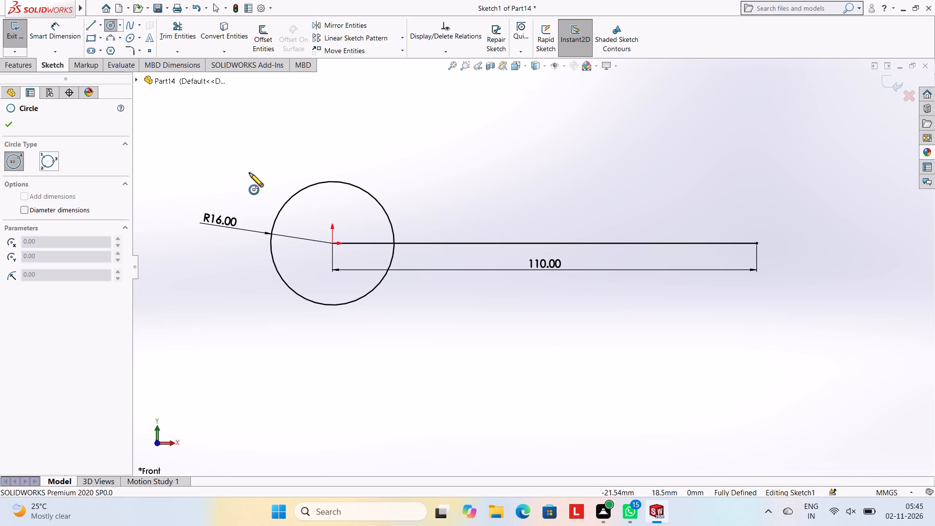
left_click(756, 244)
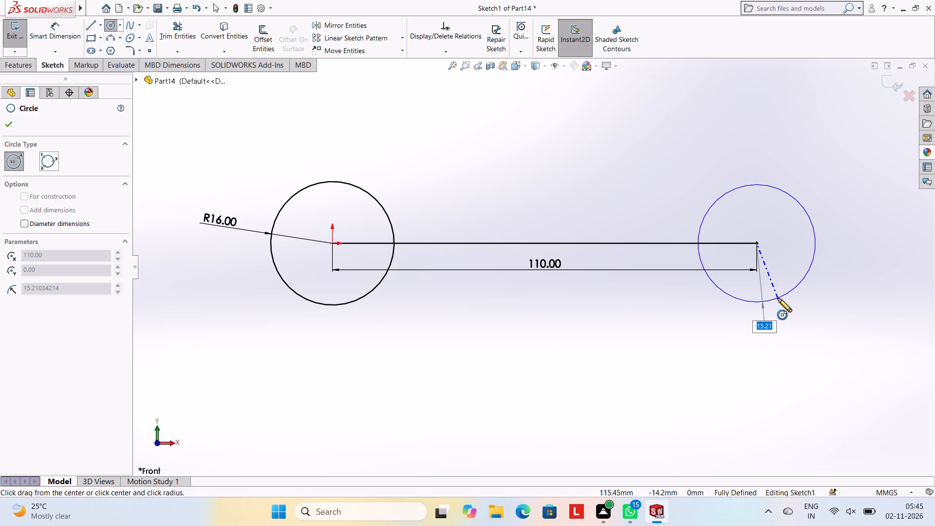
type("14.5")
key("Return")
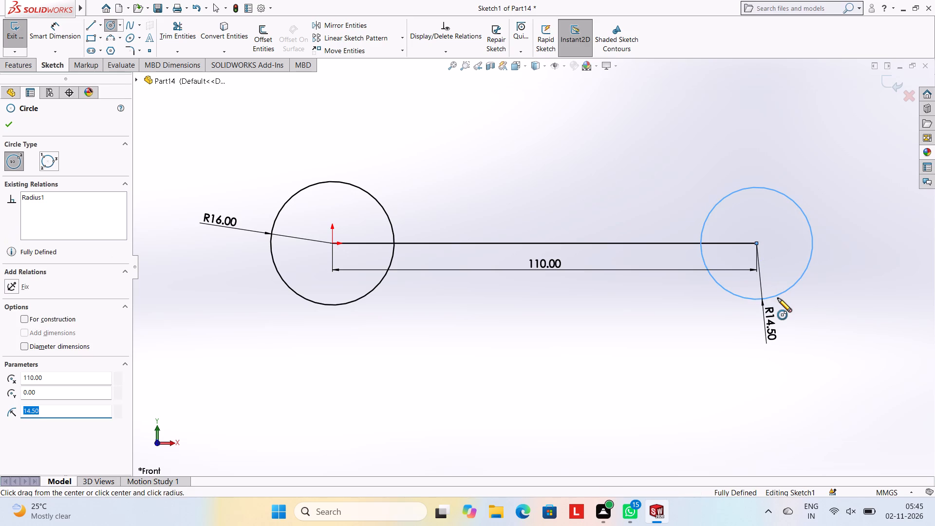
key("Escape")
key("Escape")
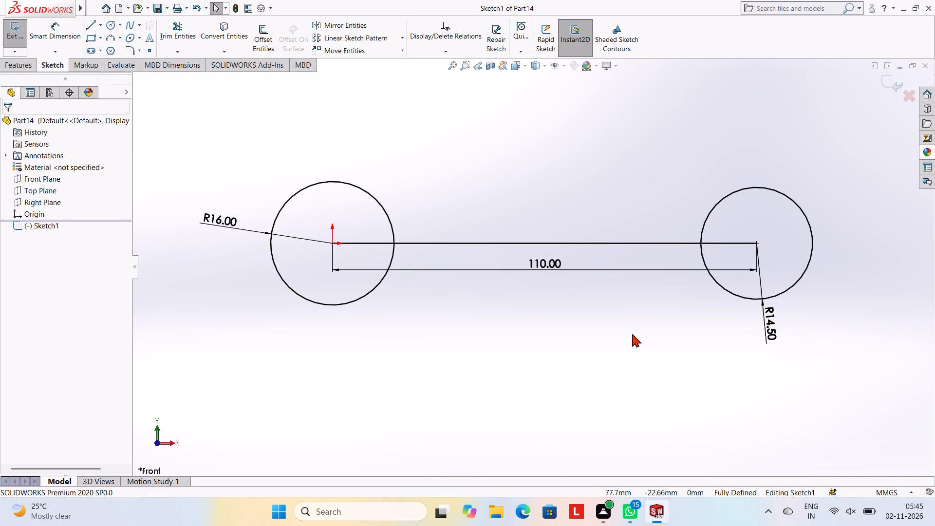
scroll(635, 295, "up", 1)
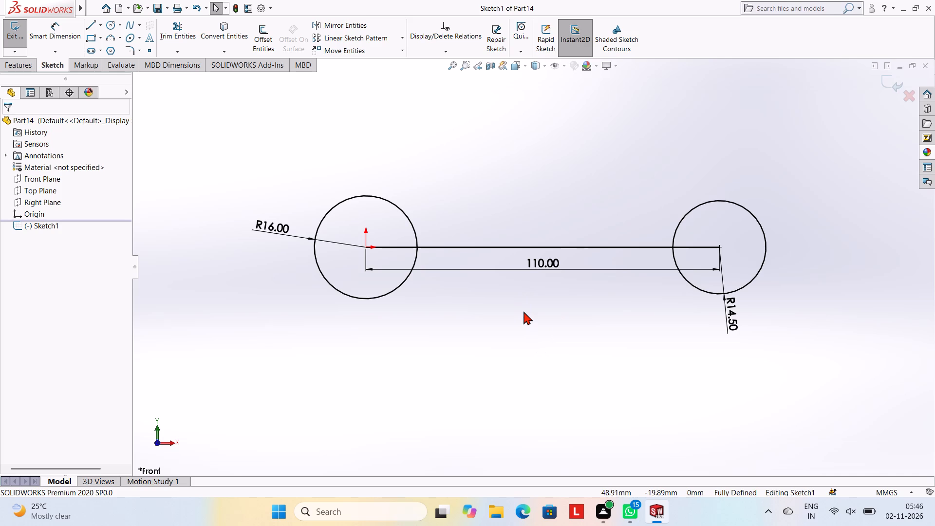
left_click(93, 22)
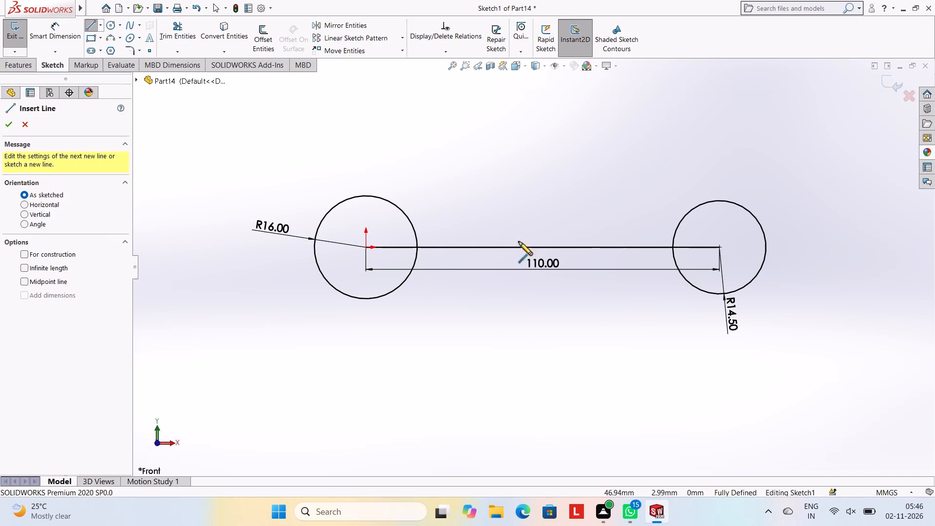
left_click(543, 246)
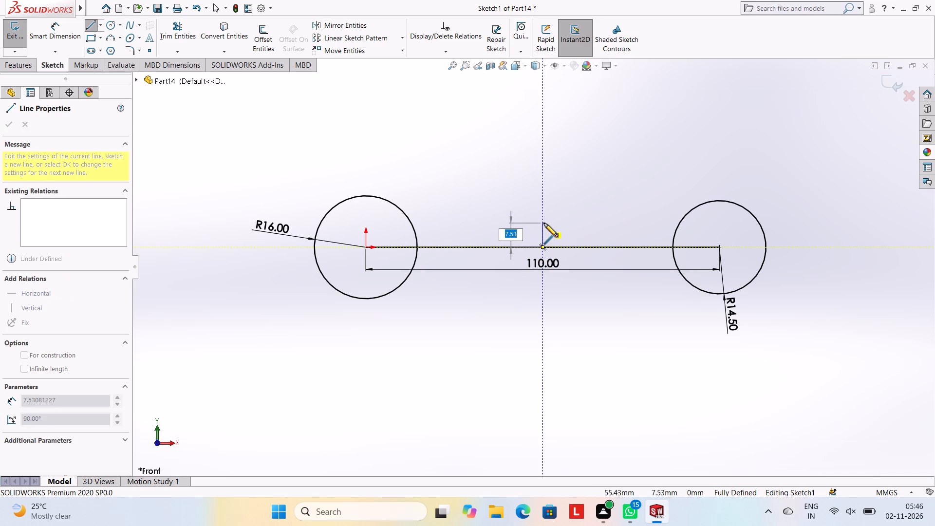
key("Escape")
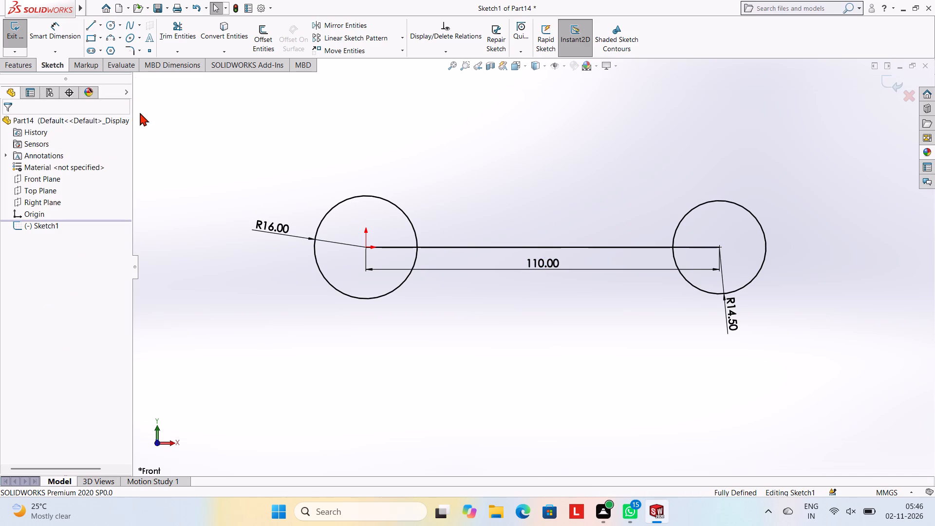
Sketch a 5.5 mm vertical line up from the centre line's midpoint, continuing with a horizontal line about 49.5 mm long into the R14.5 circle.
left_click(88, 29)
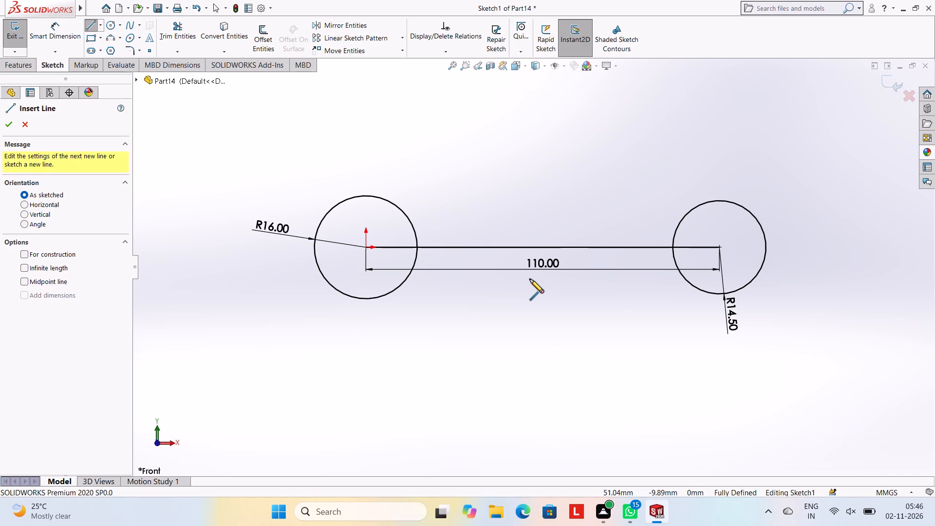
left_click(542, 246)
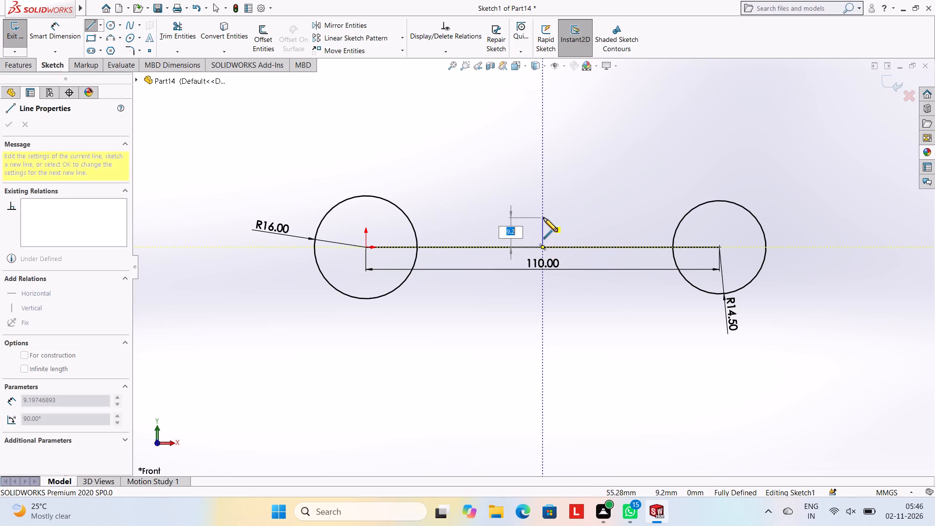
type("5.5")
key("Return")
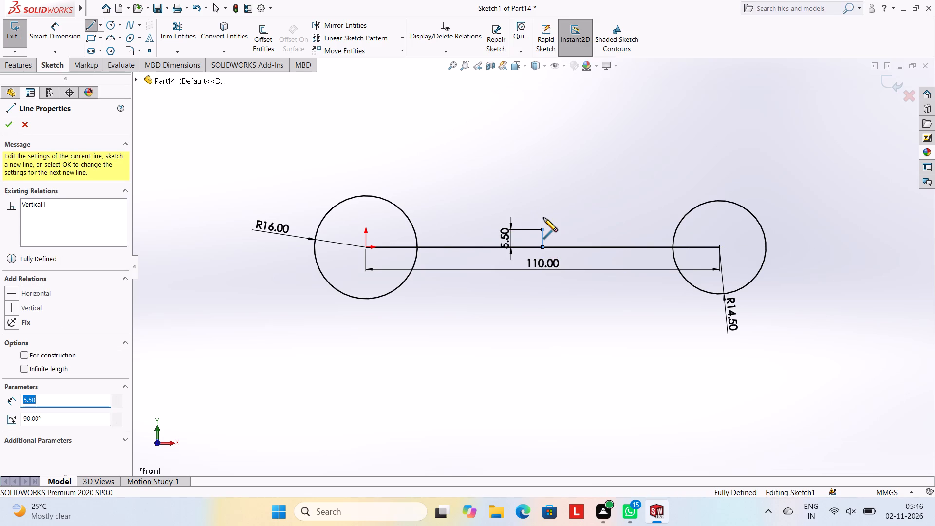
left_click(702, 229)
key("Escape")
key("Escape")
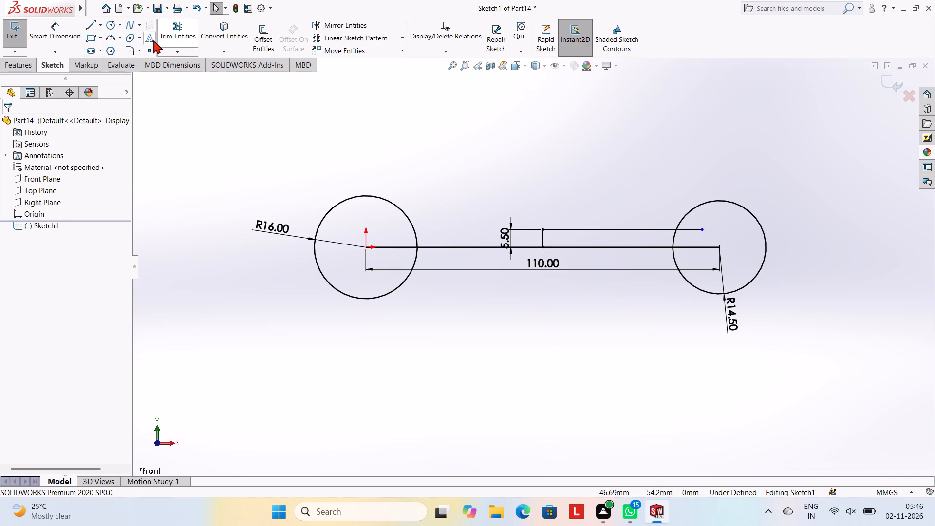
Sketch a horizontal line from the top of the 5.5 mm vertical line to a point inside the R16 circle.
left_click(88, 23)
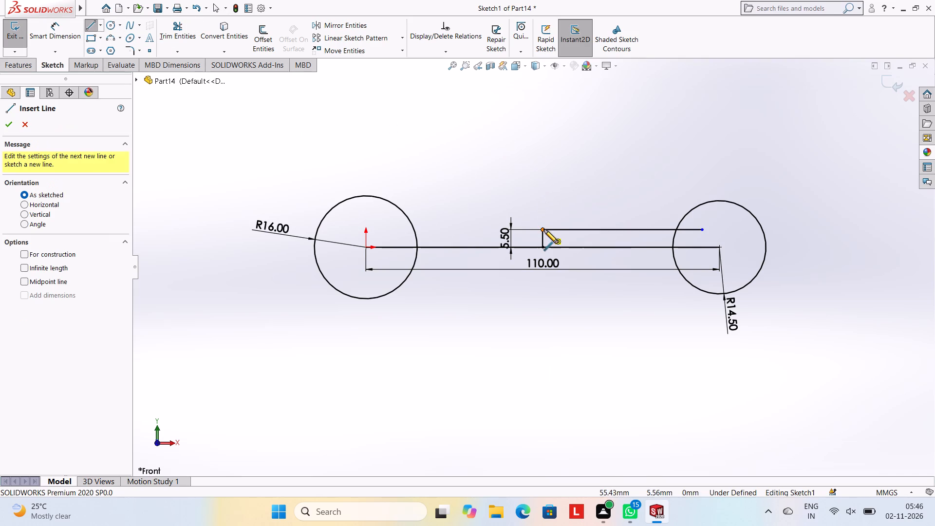
left_click(542, 230)
left_click(390, 230)
key("Escape")
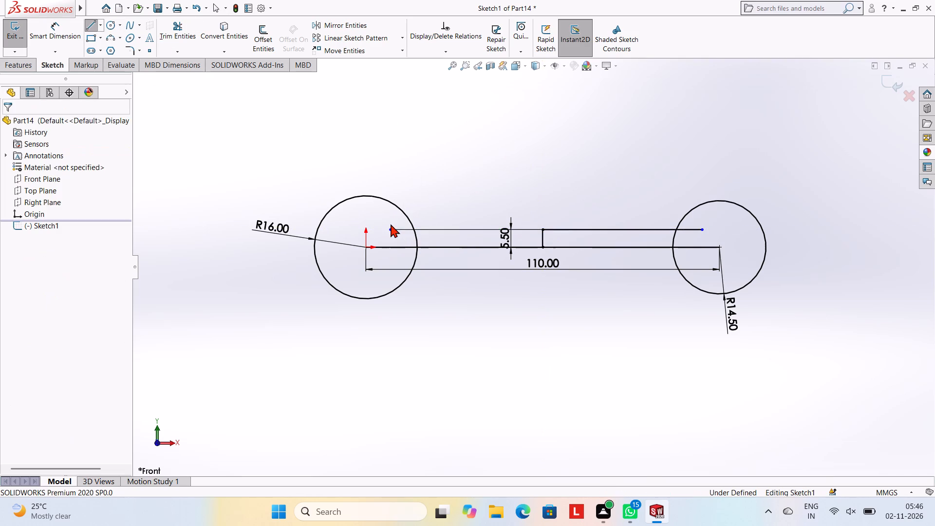
key("Escape")
key("Escape")
Sketch a 5.5 mm vertical line down from the midpoint of the horizontal centre line.
left_click(86, 22)
scroll(415, 298, "down", 2)
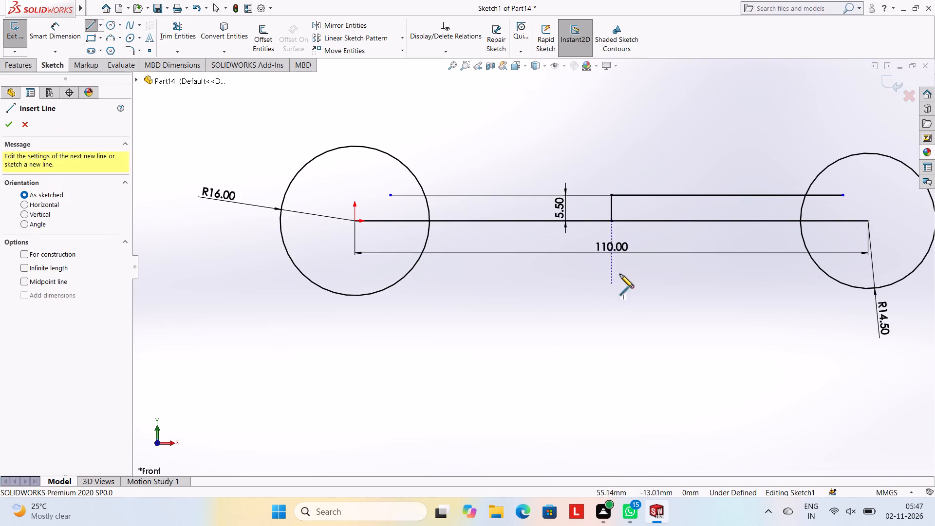
left_click(611, 222)
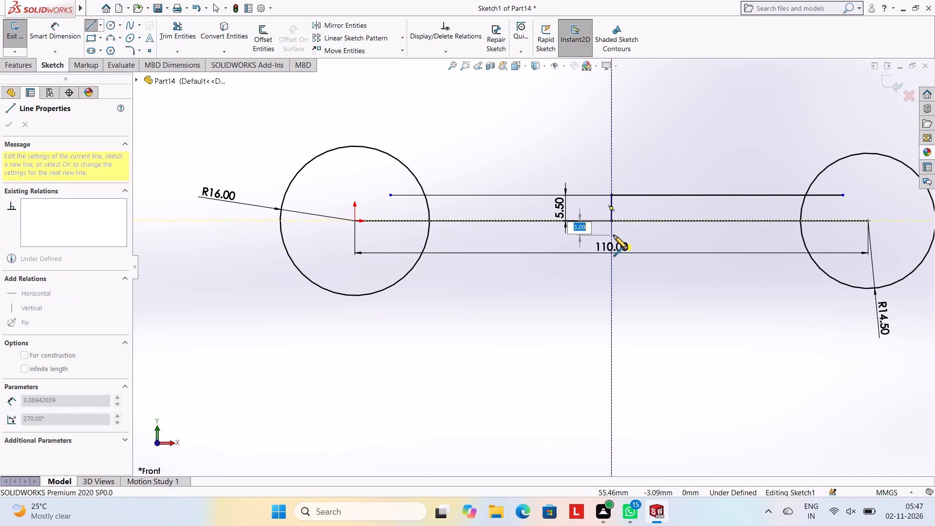
type("5.5")
key("Return")
key("Escape")
key("Escape")
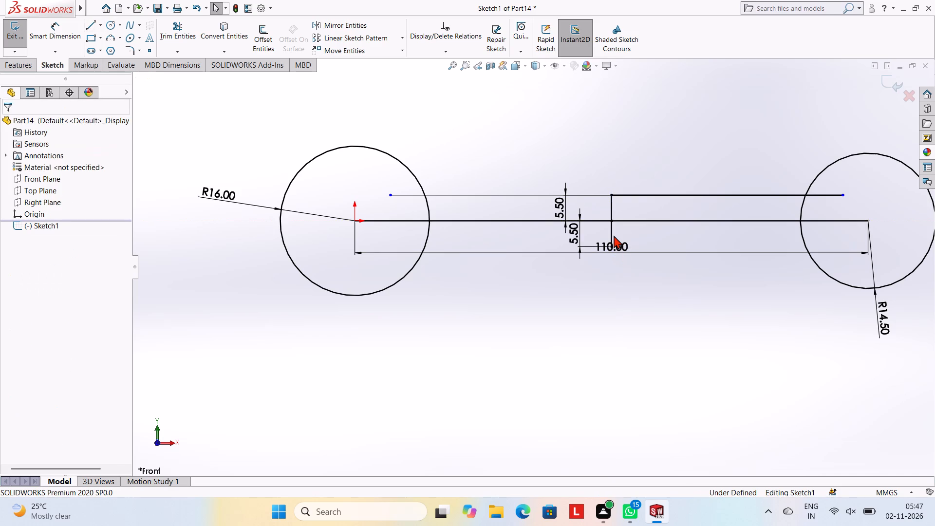
Delete the 110 mm length dimension of the horizontal centre line.
left_click(96, 28)
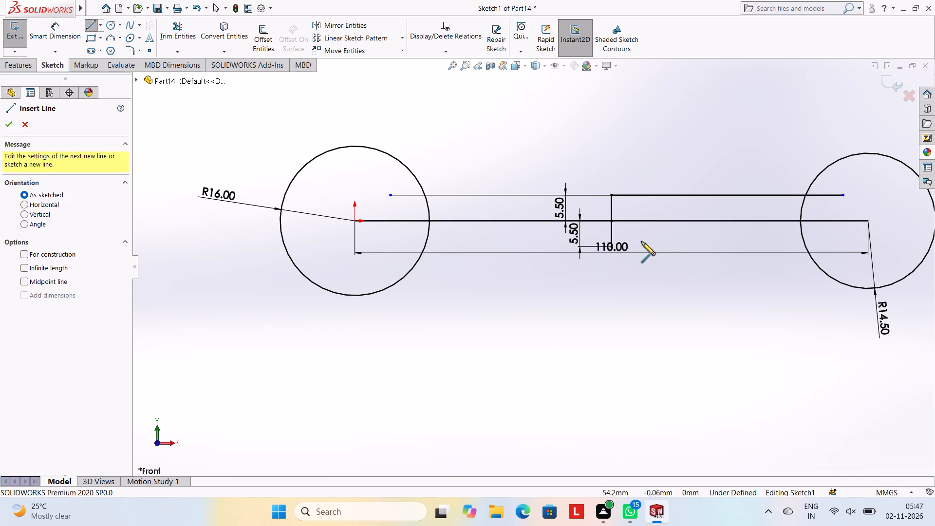
scroll(647, 263, "down", 4)
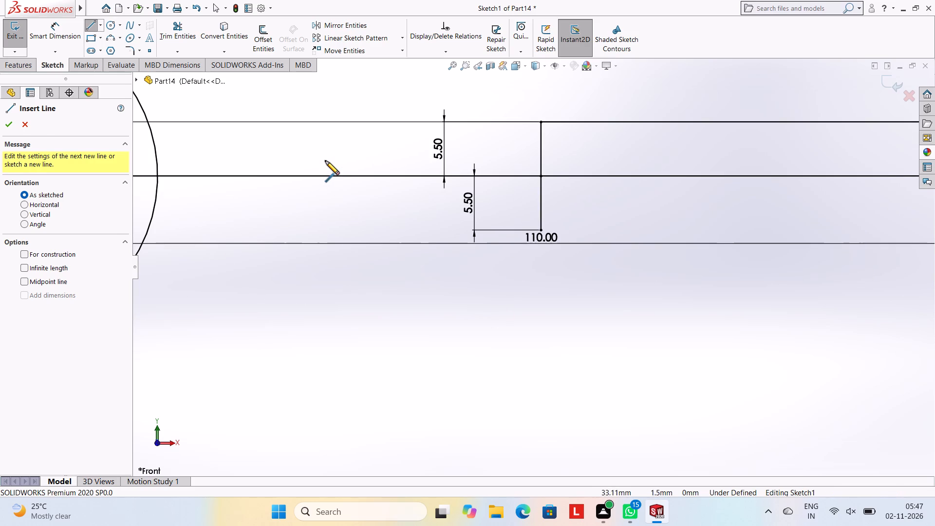
key("Escape")
right_click(545, 239)
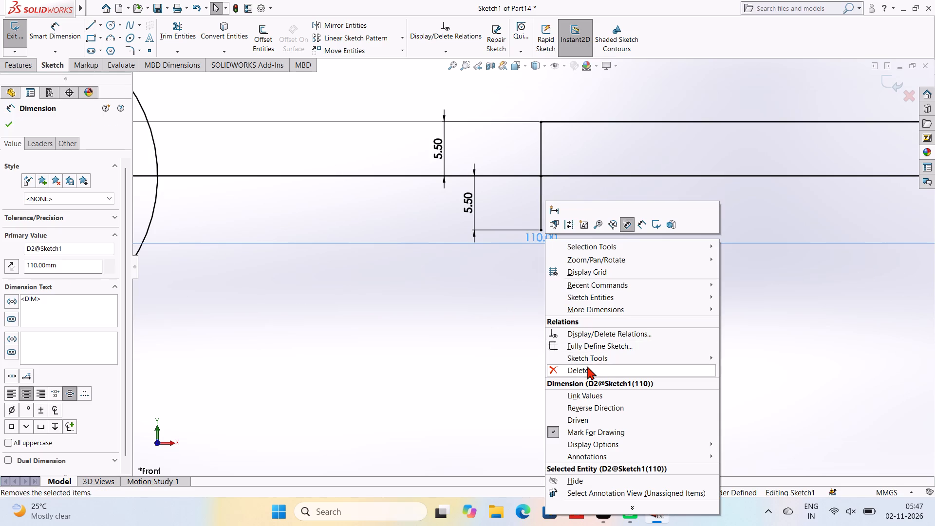
left_click(587, 366)
key("Escape")
Sketch a horizontal line from the bottom of the lower 5.5 mm vertical line to a point inside the R14.5 circle.
left_click(92, 24)
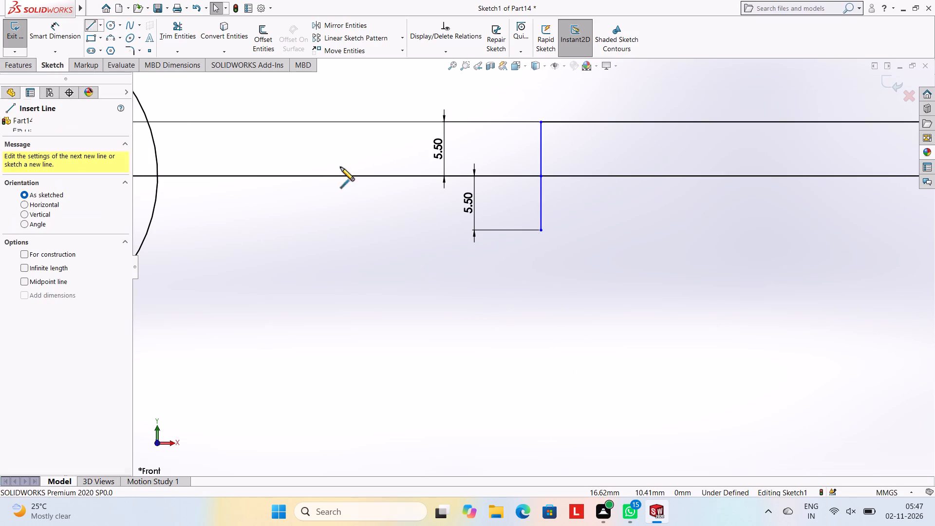
left_click(540, 231)
scroll(726, 240, "up", 2)
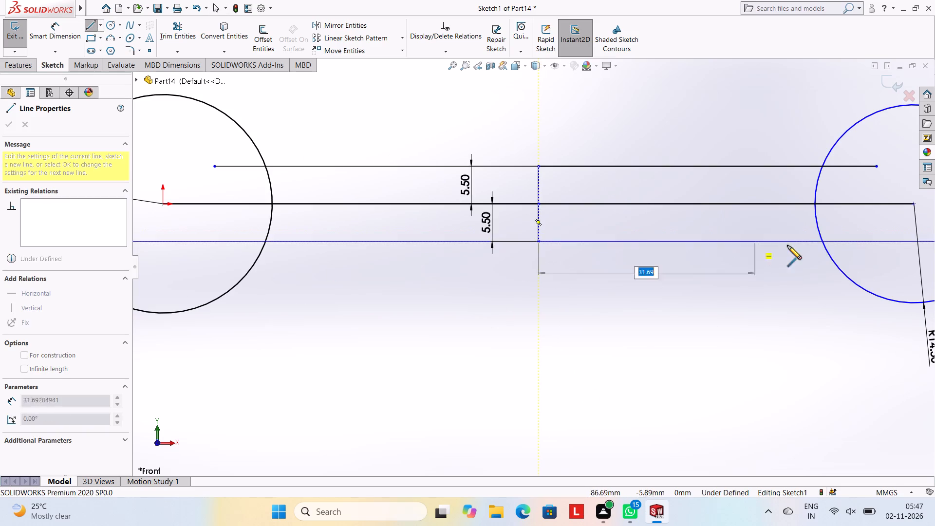
left_click(844, 241)
key("Escape")
key("Escape")
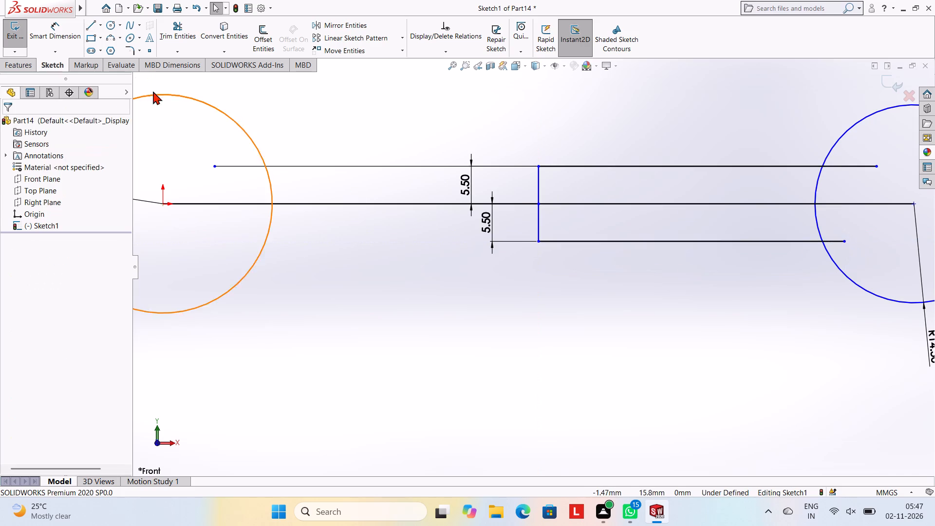
Sketch a horizontal line about 47.5 mm long from the bottom of the lower vertical line to a point inside the R16 circle.
left_click(90, 24)
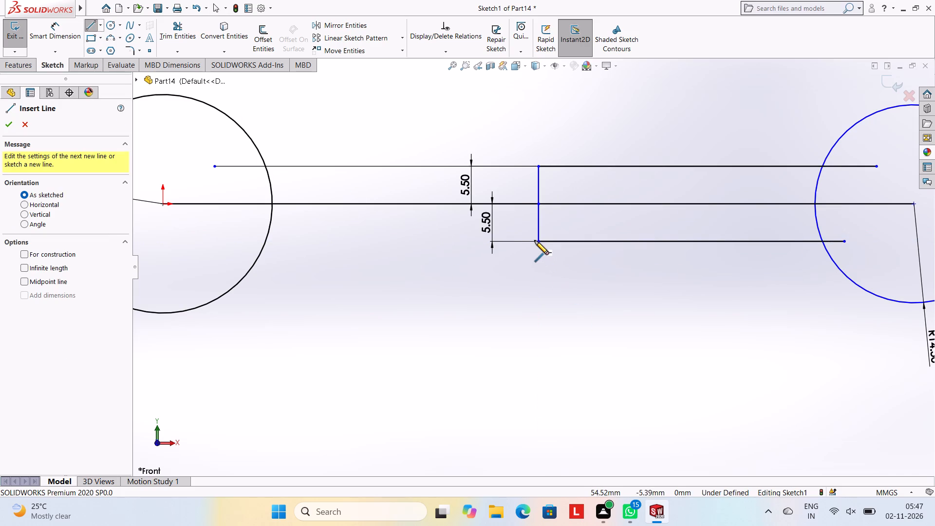
left_click(537, 241)
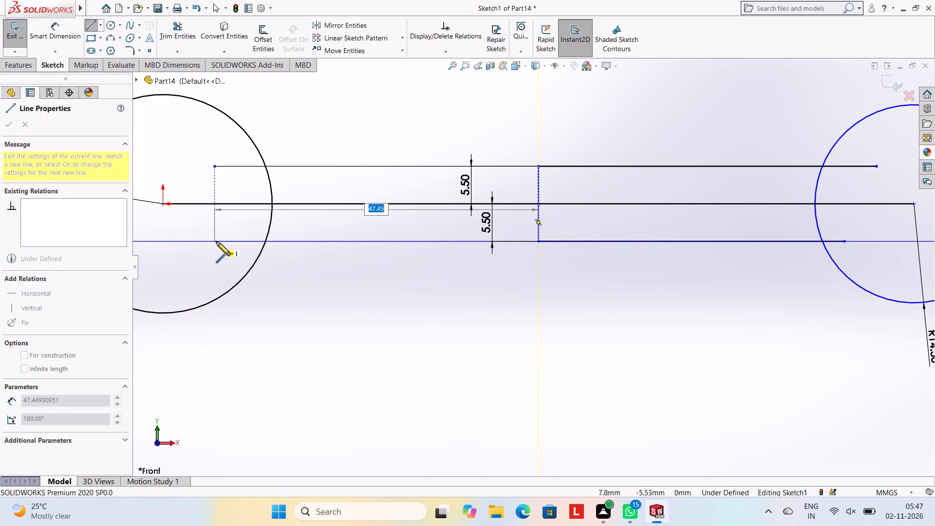
left_click(216, 242)
key("Escape")
key("Escape")
Trim the ends of the upper and lower horizontal lines that extend inside the R16 and R14.5 circles.
left_click(191, 31)
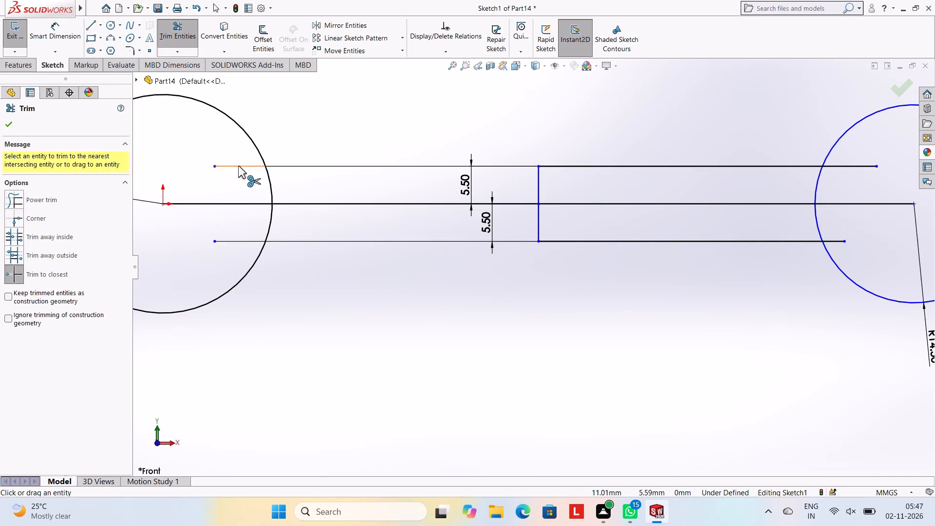
left_click(238, 166)
left_click(224, 239)
scroll(650, 300, "up", 4)
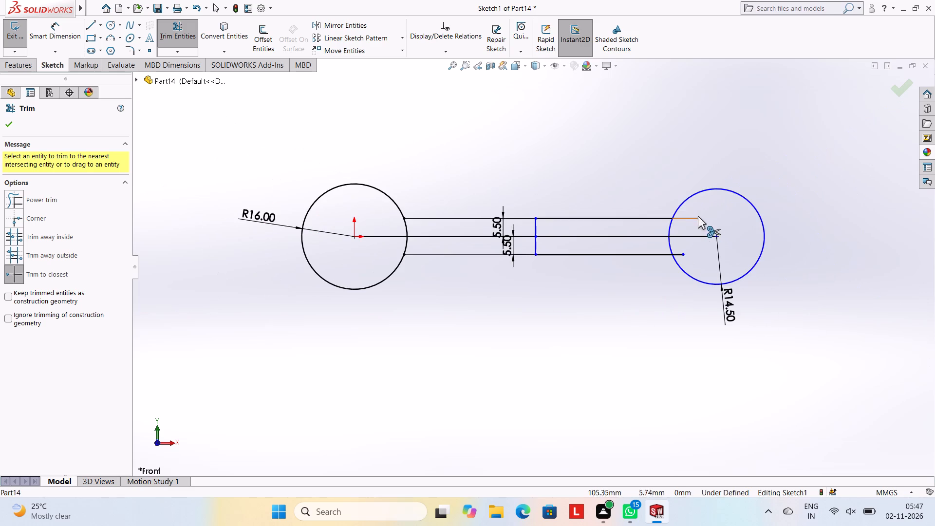
left_click(694, 217)
left_click(678, 254)
Trim away the two 5.5 mm vertical lines at the middle of the arm.
scroll(577, 247, "down", 4)
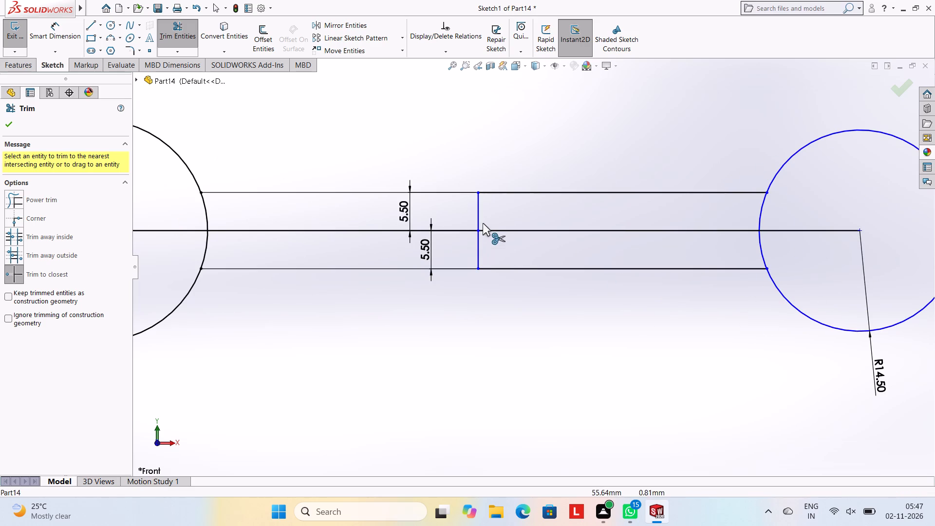
left_click(480, 218)
left_click(480, 249)
key("Escape")
key("Escape")
Set the sketch fillet radius to 47 mm and try to fillet the R16 circle with the upper horizontal line.
scroll(499, 278, "up", 2)
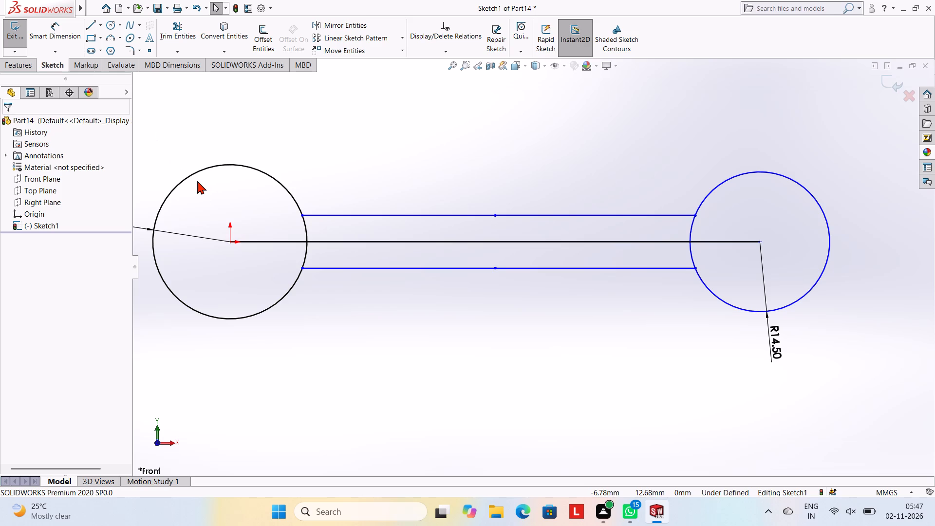
left_click(134, 53)
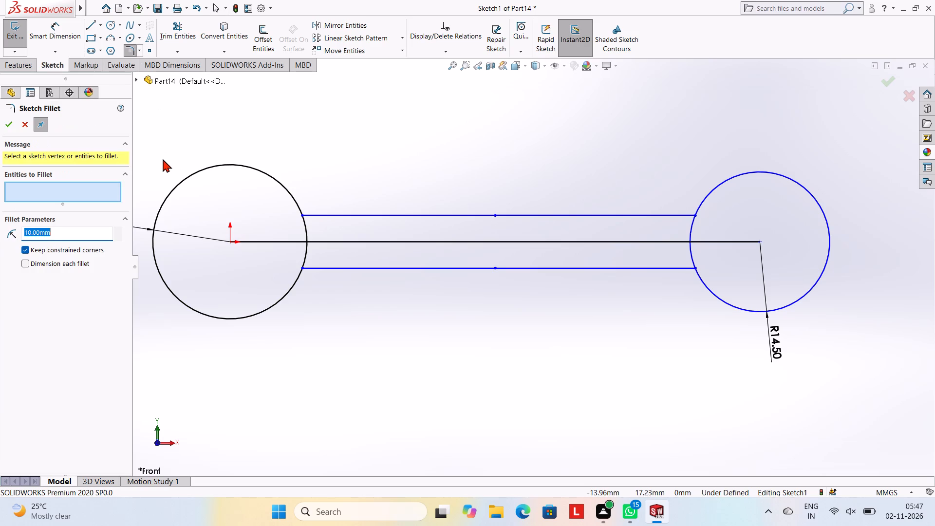
key("4")
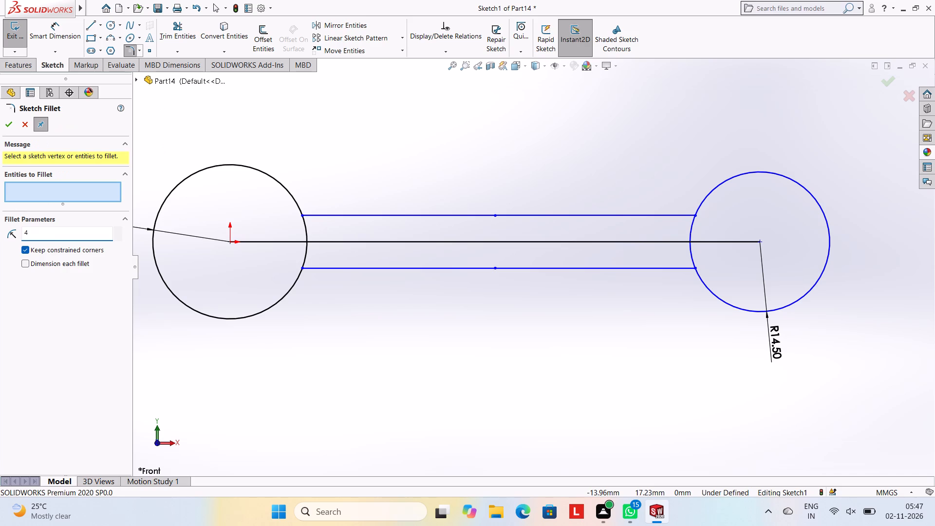
key("7")
key("Return")
left_click(267, 174)
left_click(340, 216)
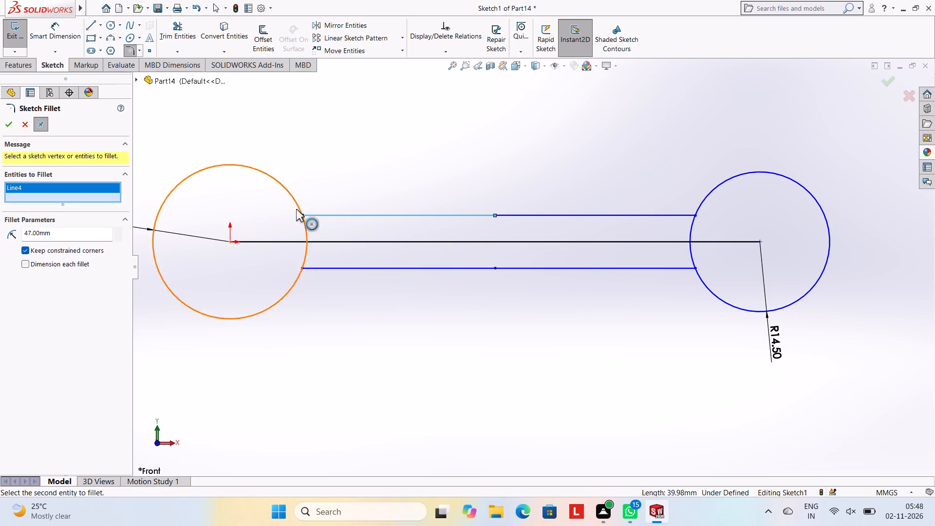
Trim the part of the R16 circle lying between the upper and lower horizontal lines.
left_click(183, 32)
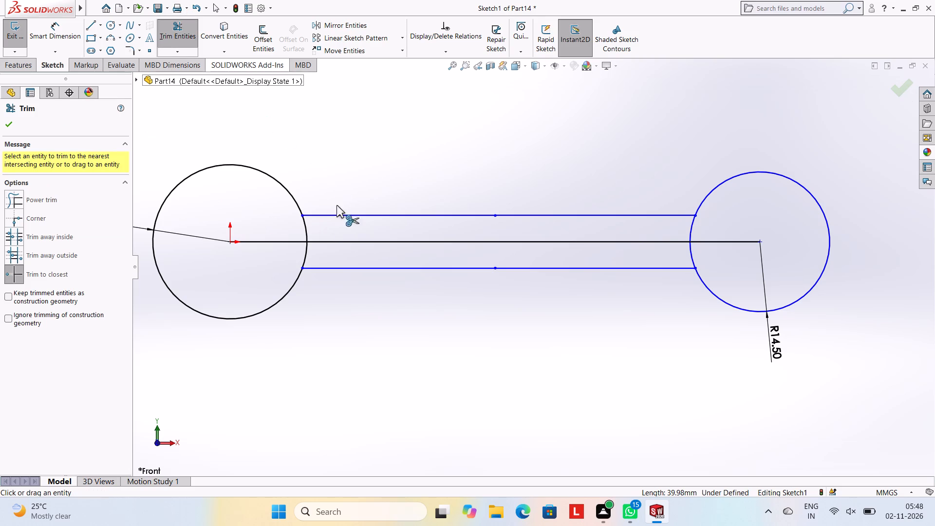
left_click(306, 228)
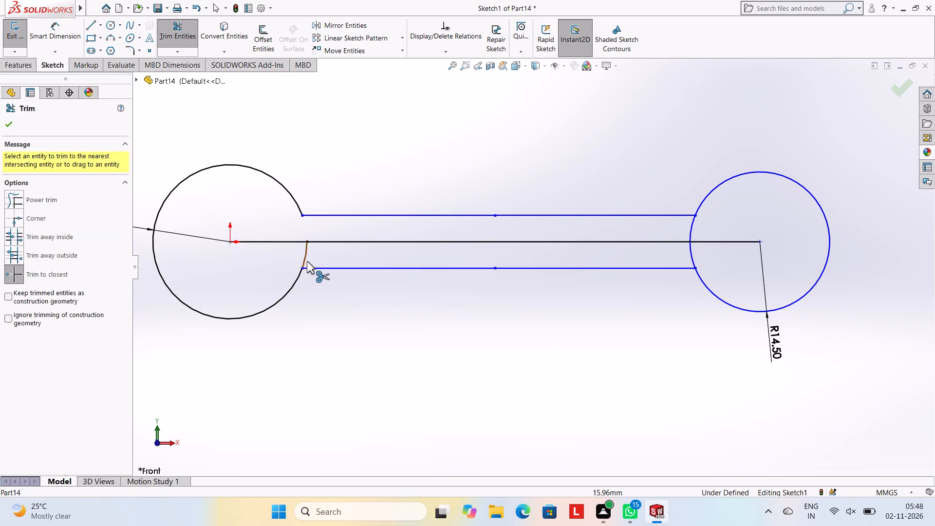
left_click(303, 261)
Add a 47 mm sketch fillet between the R16 arc and the upper horizontal line.
left_click(131, 46)
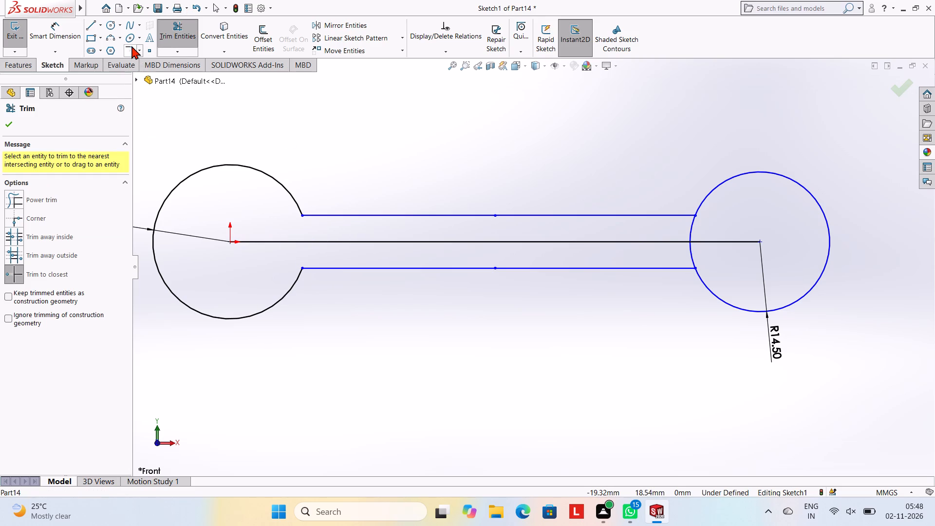
left_click(282, 186)
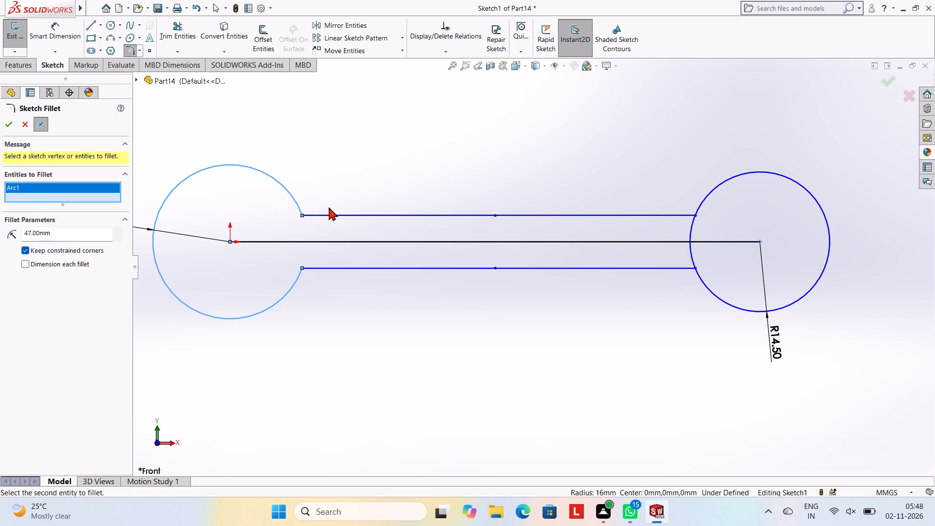
left_click(343, 213)
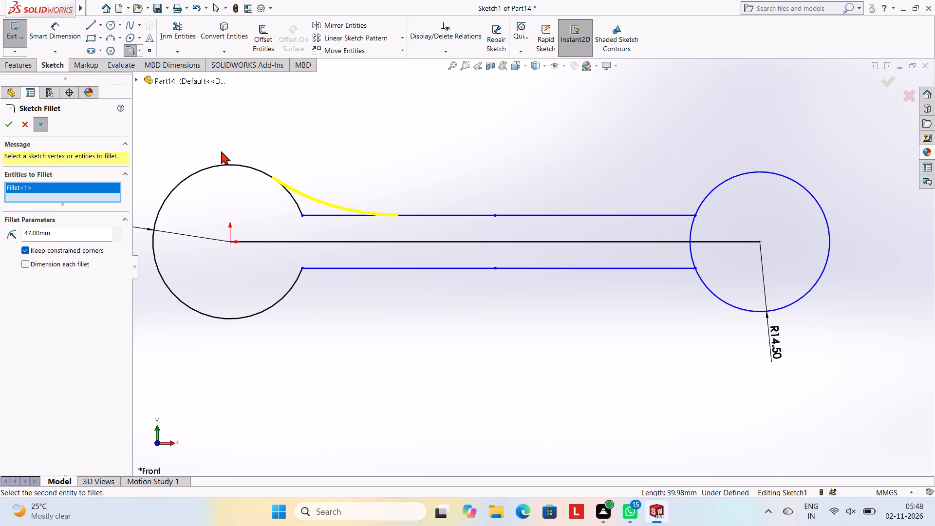
left_click(677, 216)
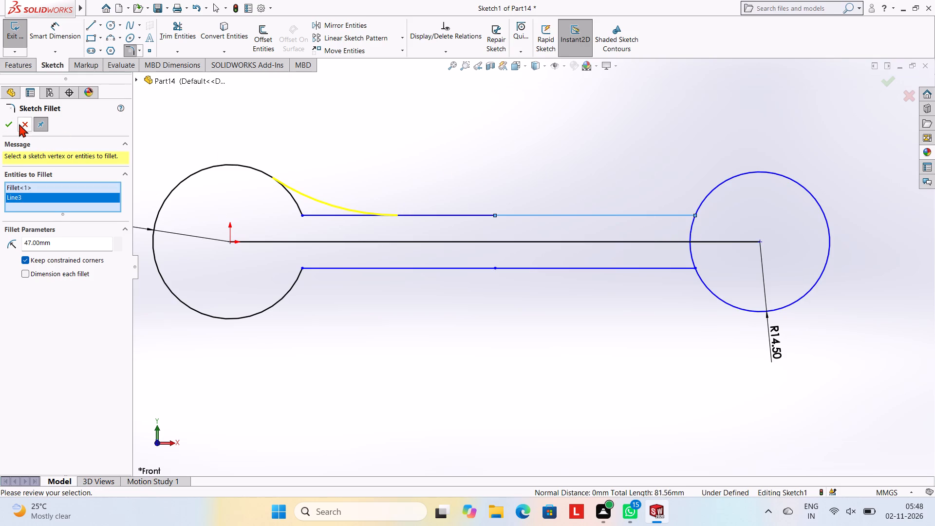
left_click(9, 122)
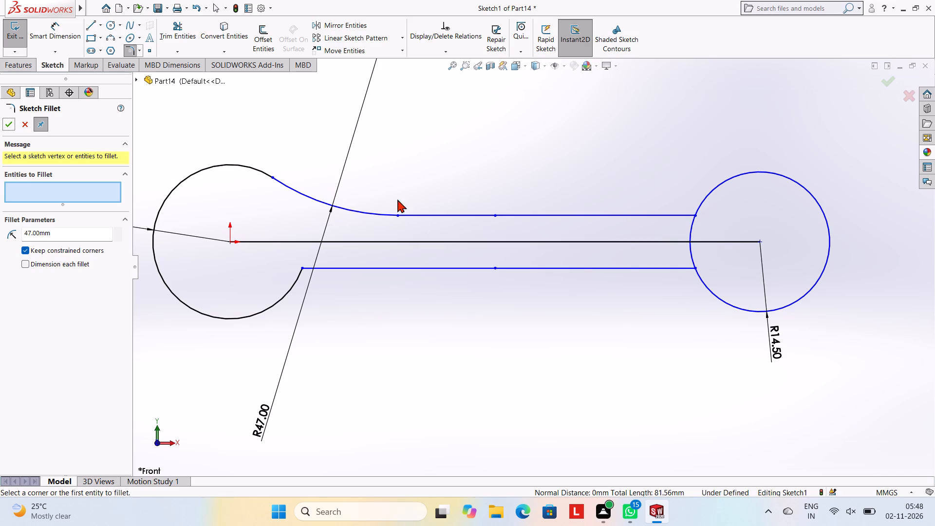
Trim the part of the R14.5 circle lying between the upper and lower horizontal lines.
left_click(186, 33)
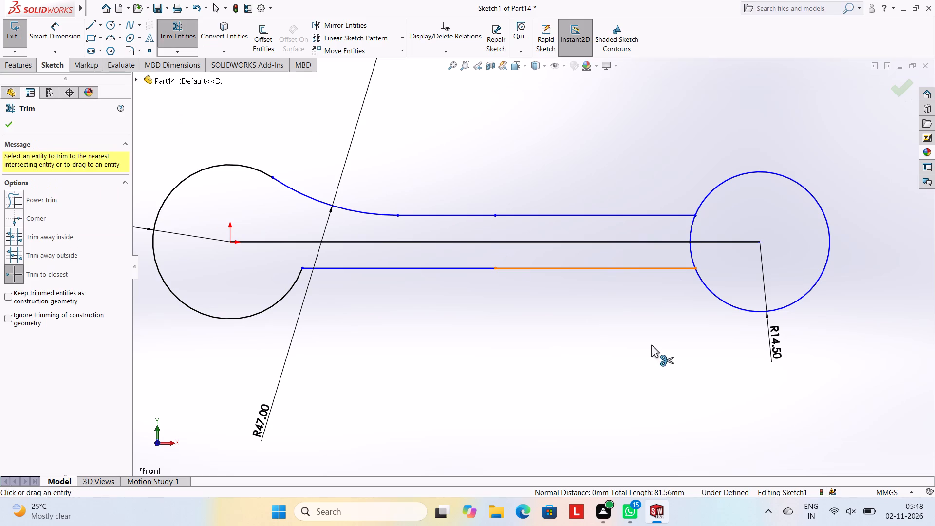
left_click(693, 224)
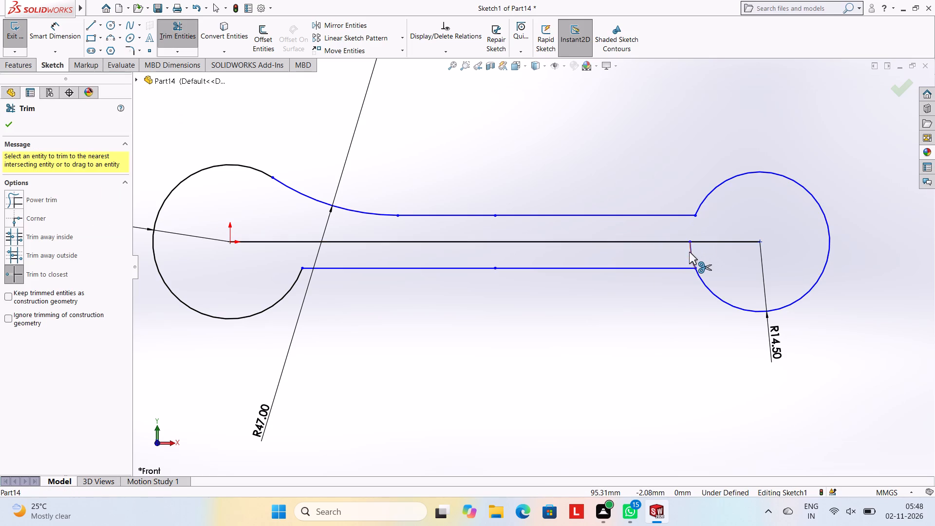
left_click(689, 252)
Add a 47 mm sketch fillet between the upper horizontal line and the R14.5 arc.
left_click(133, 51)
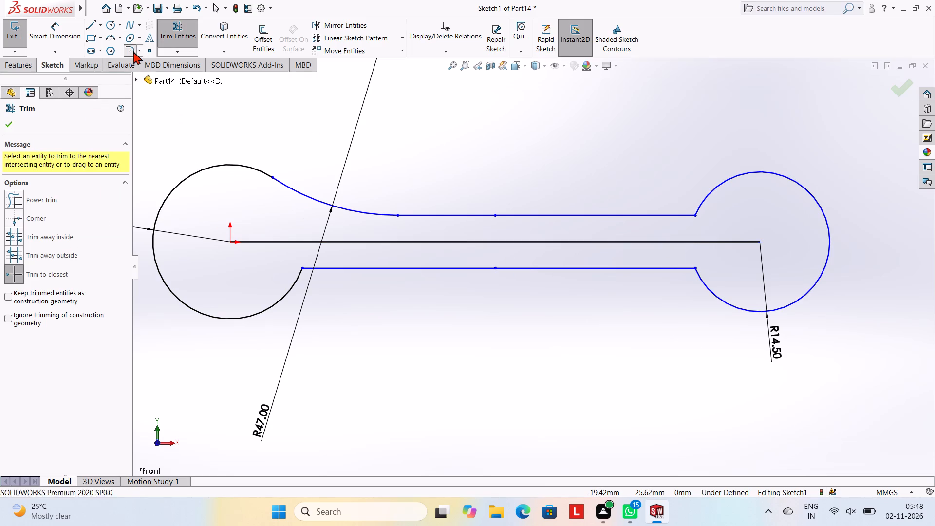
left_click(630, 212)
left_click(633, 214)
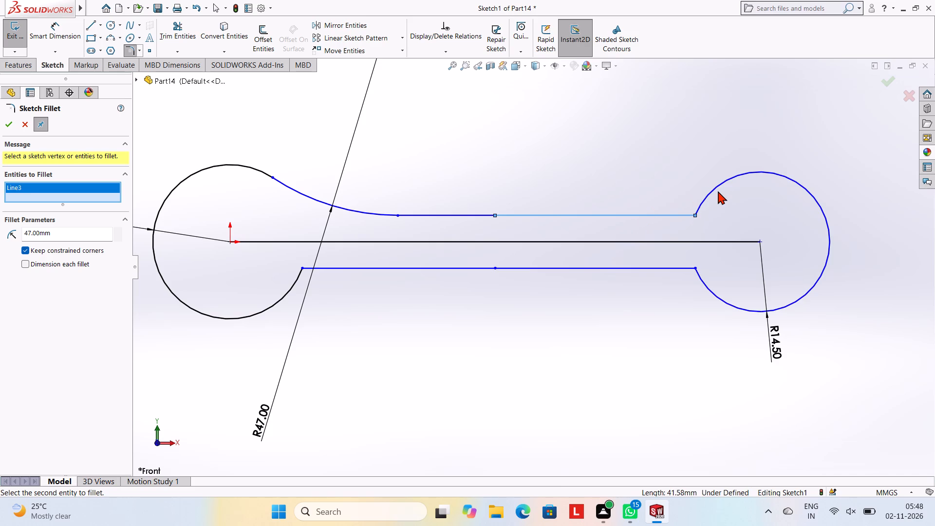
left_click(715, 188)
left_click(8, 125)
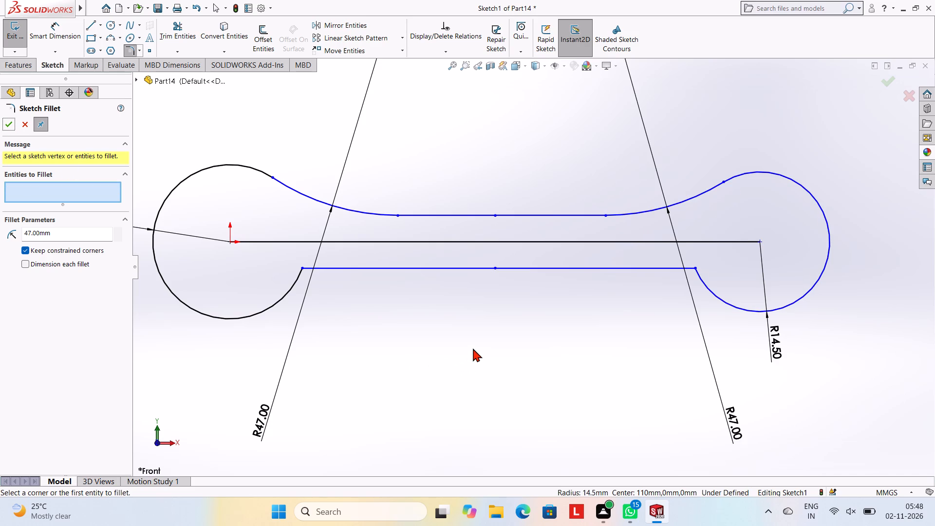
Add 23 mm sketch fillets between the lower horizontal lines and both the R16 and R14.5 arcs.
scroll(476, 347, "up", 1)
scroll(476, 347, "down", 1)
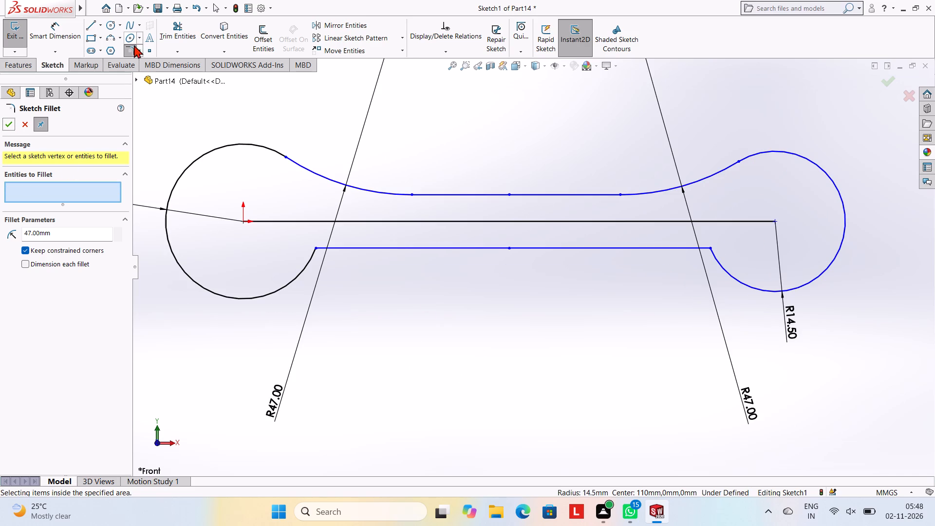
left_click(135, 48)
left_click(133, 48)
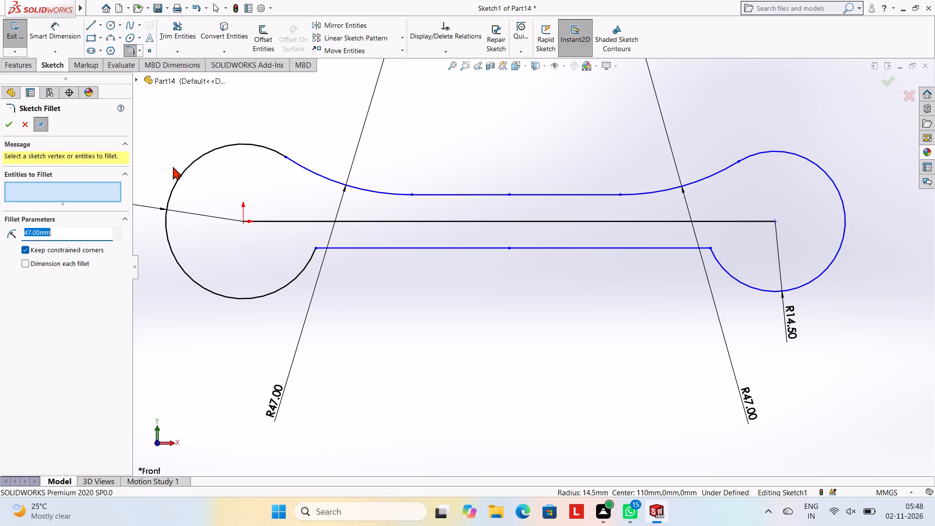
type("23")
key("Return")
left_click(287, 282)
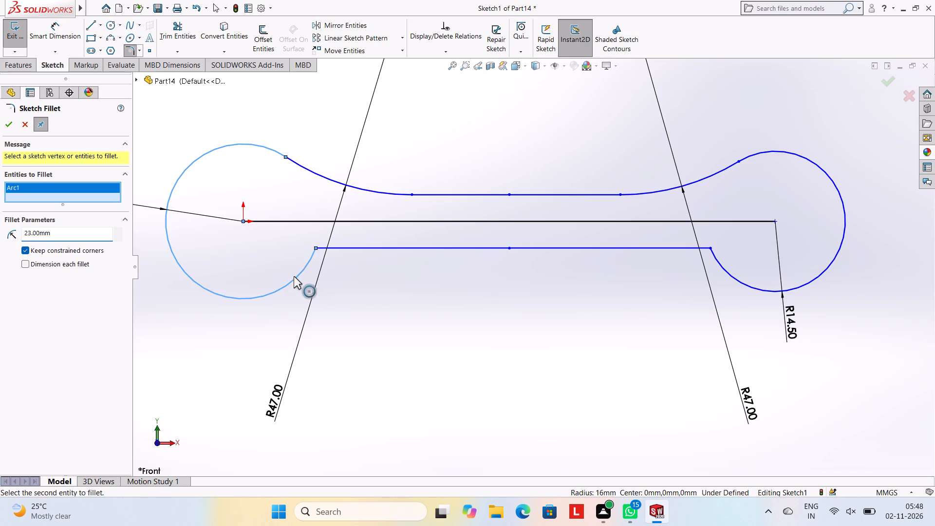
left_click(337, 249)
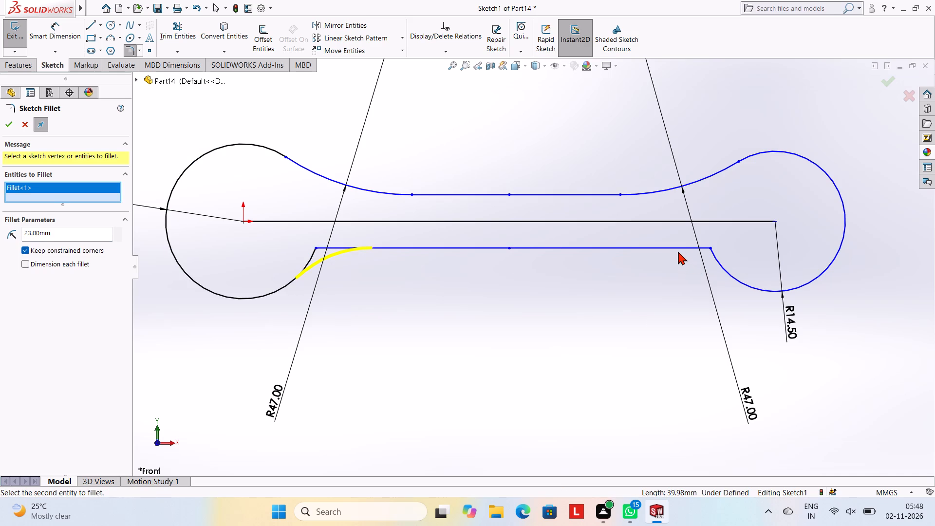
left_click(676, 250)
left_click(719, 263)
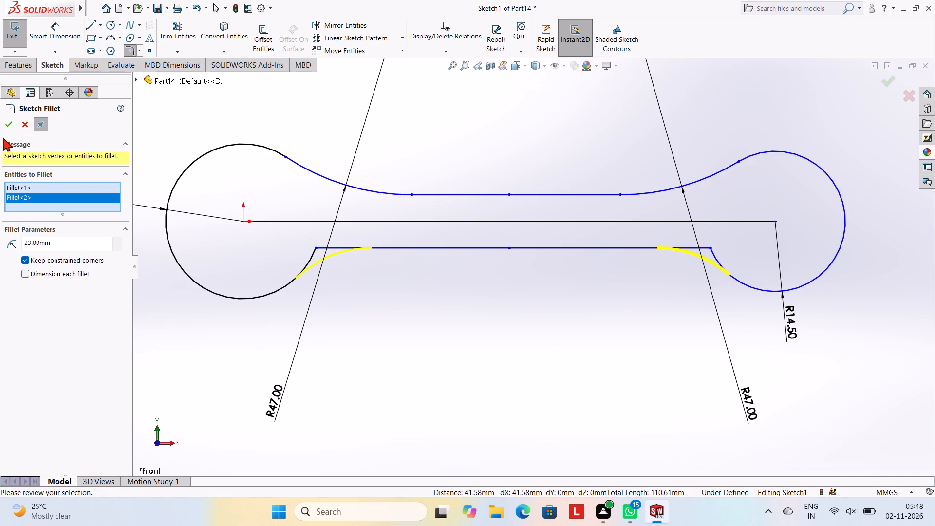
left_click(9, 121)
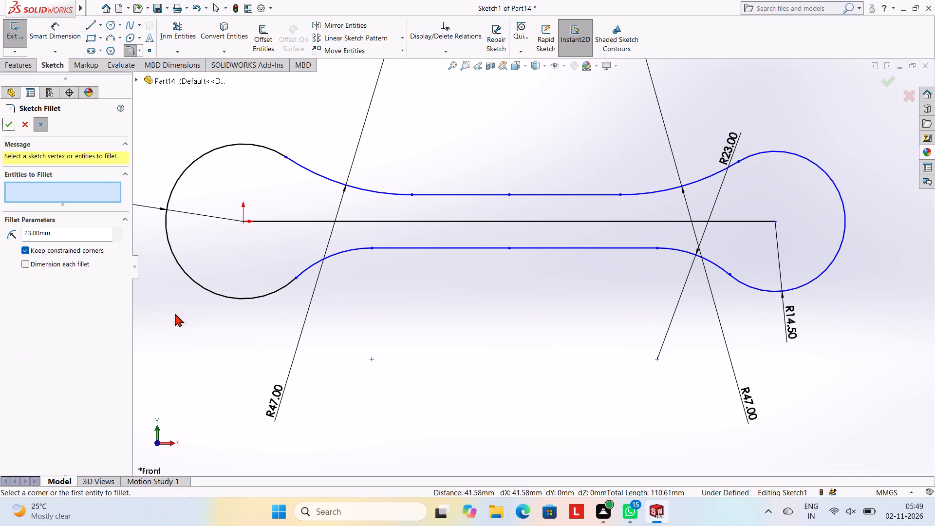
Draw a 6 mm horizontal line from the origin away from the arm, and a 2 mm vertical line down from its end.
left_click(91, 27)
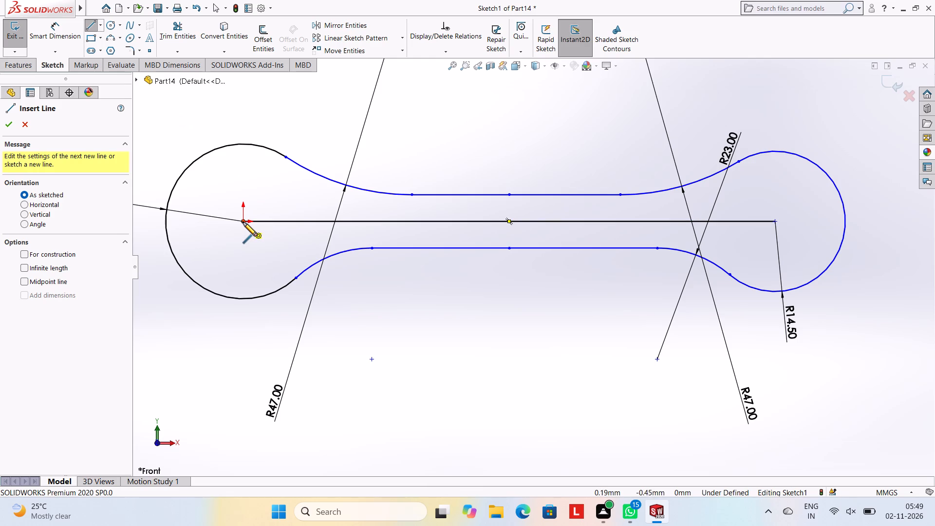
left_click(243, 222)
key("6")
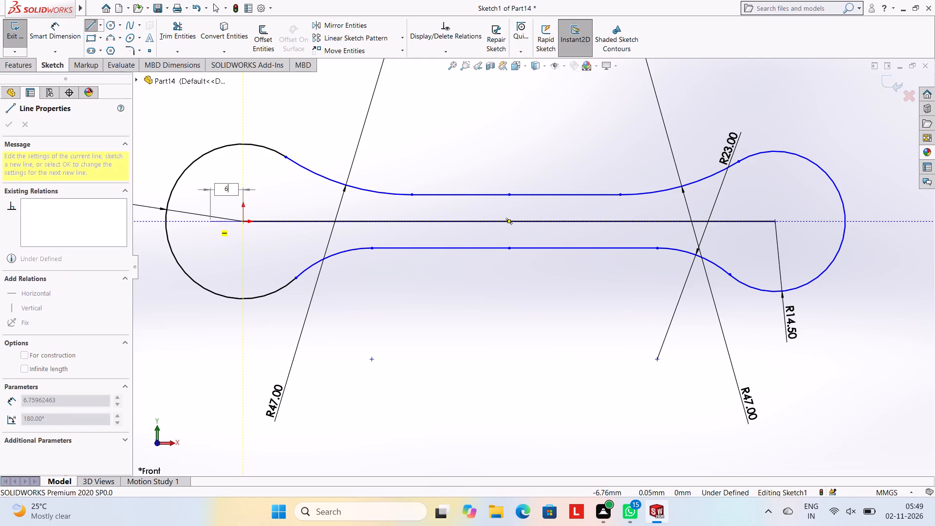
key("Return")
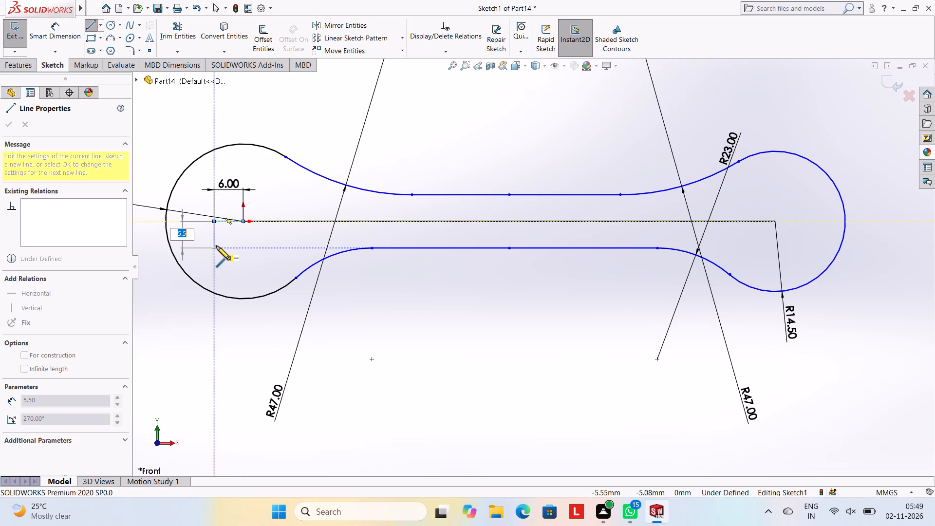
key("2")
key("Return")
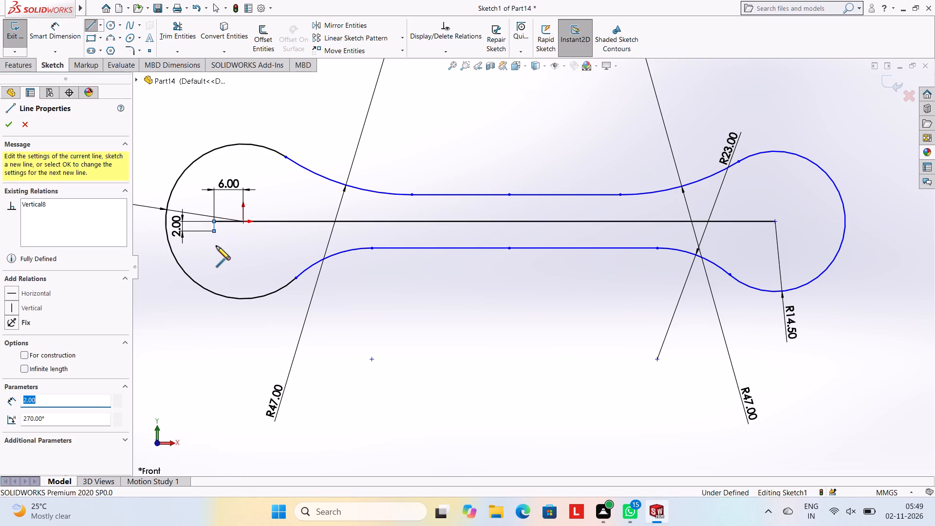
key("Escape")
key("Escape")
key("Escape")
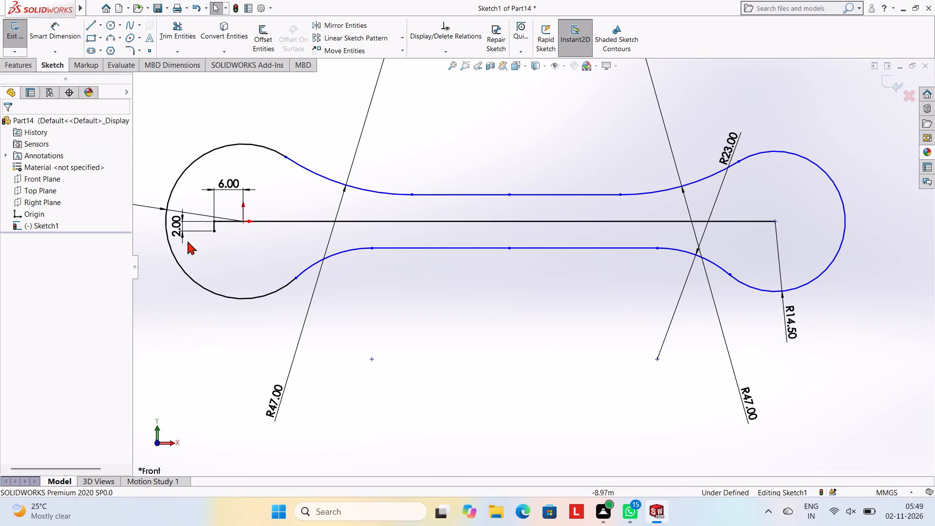
Draw a circle of radius 13 mm centred on the lower end of the 2 mm vertical line.
left_click(111, 21)
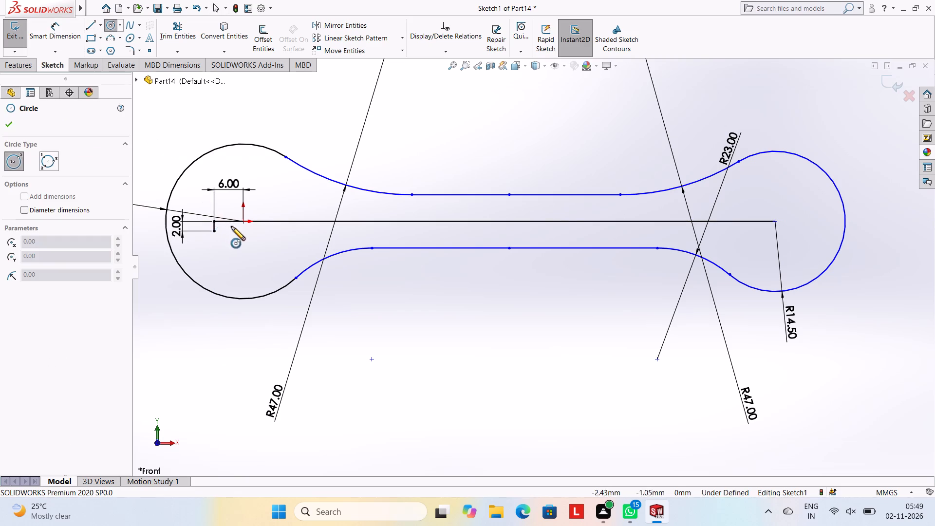
left_click(213, 232)
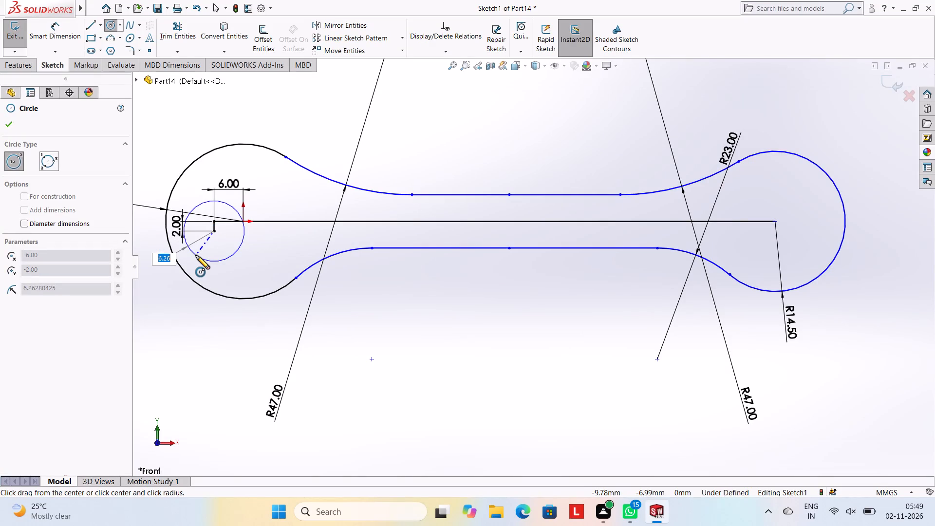
type("13")
key("Return")
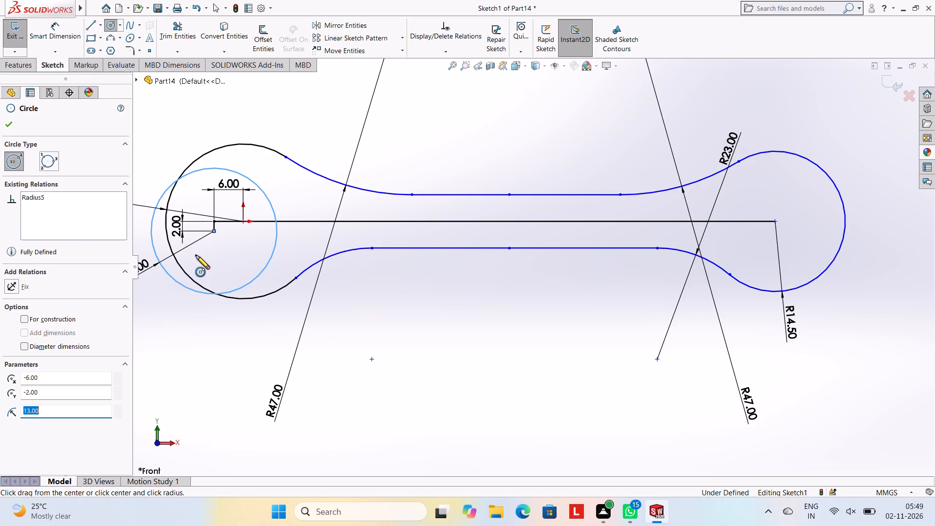
key("Escape")
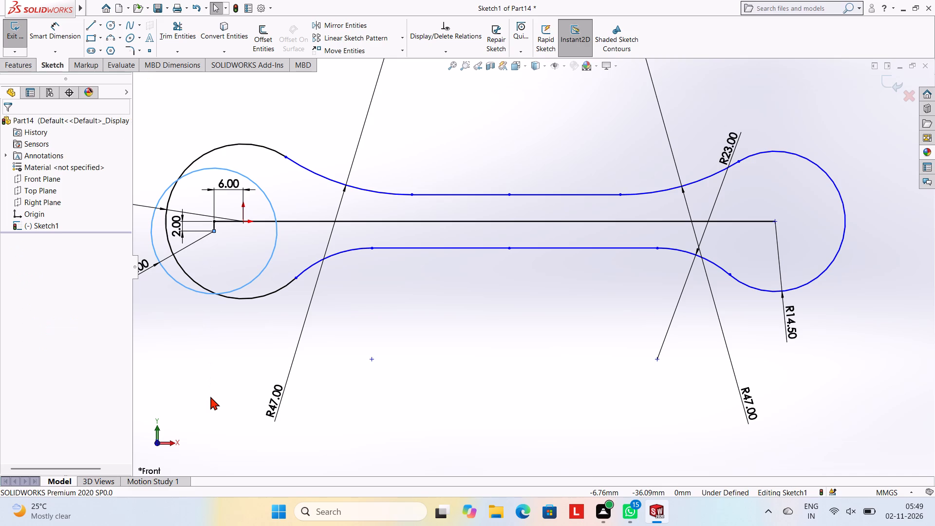
key("Escape")
key("Escape")
key("Escape")
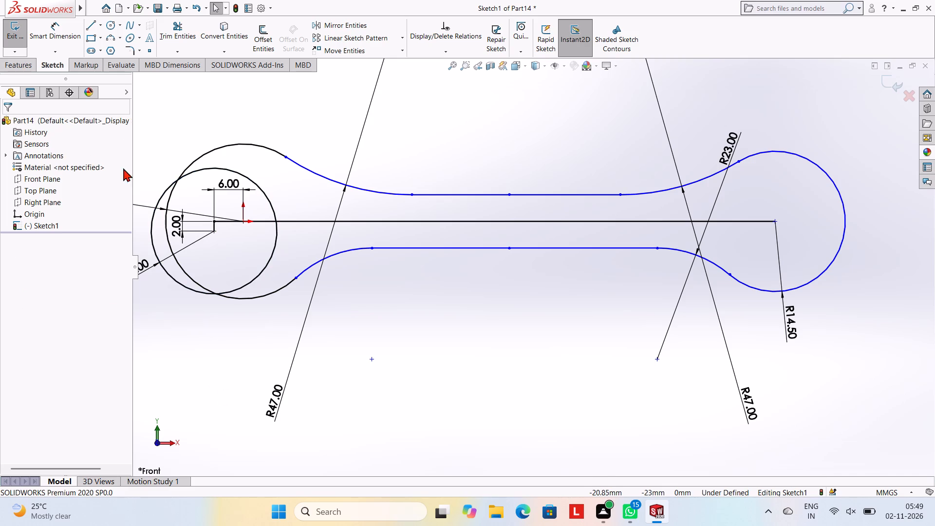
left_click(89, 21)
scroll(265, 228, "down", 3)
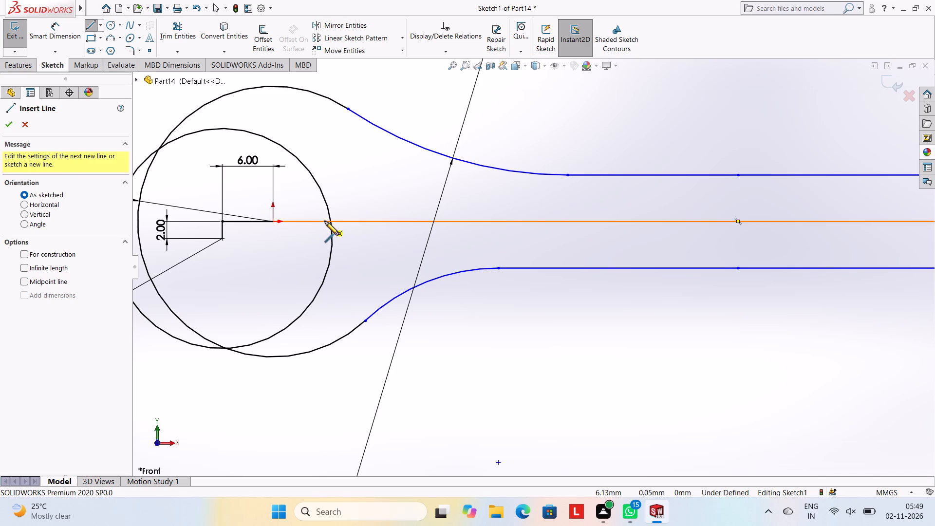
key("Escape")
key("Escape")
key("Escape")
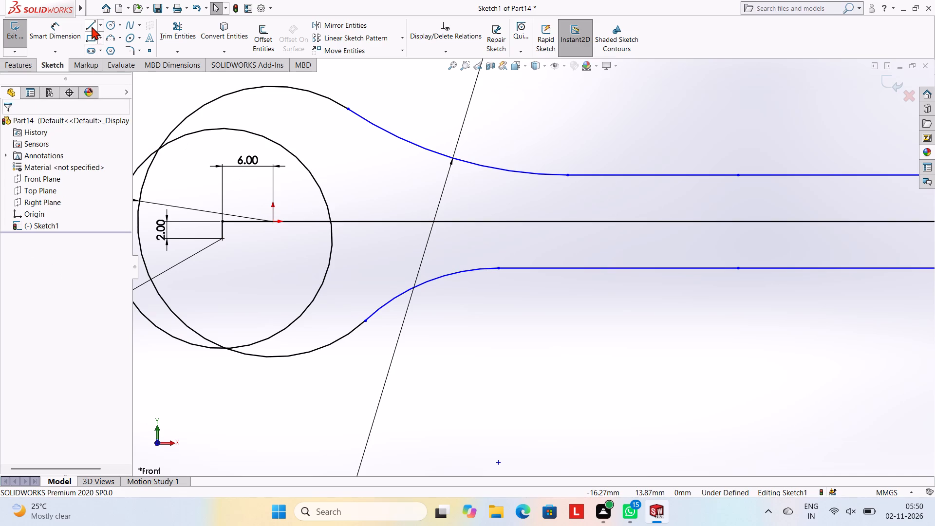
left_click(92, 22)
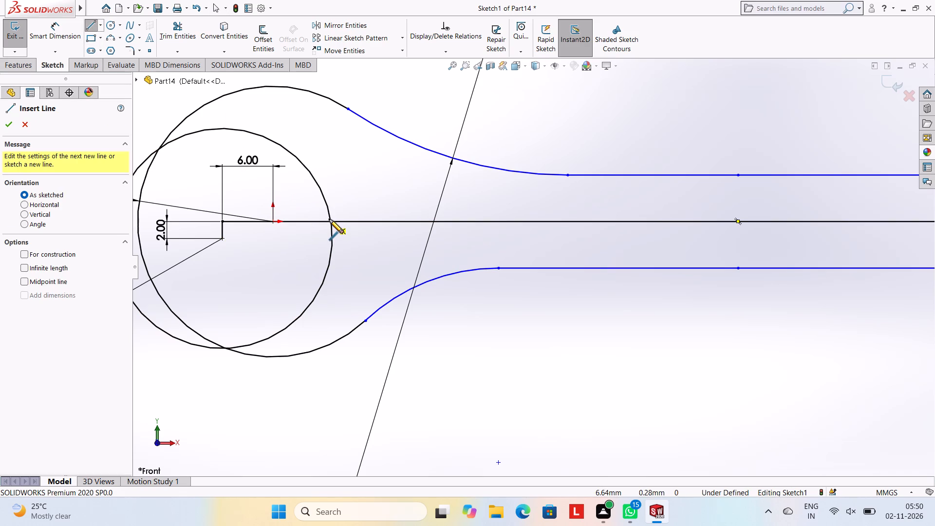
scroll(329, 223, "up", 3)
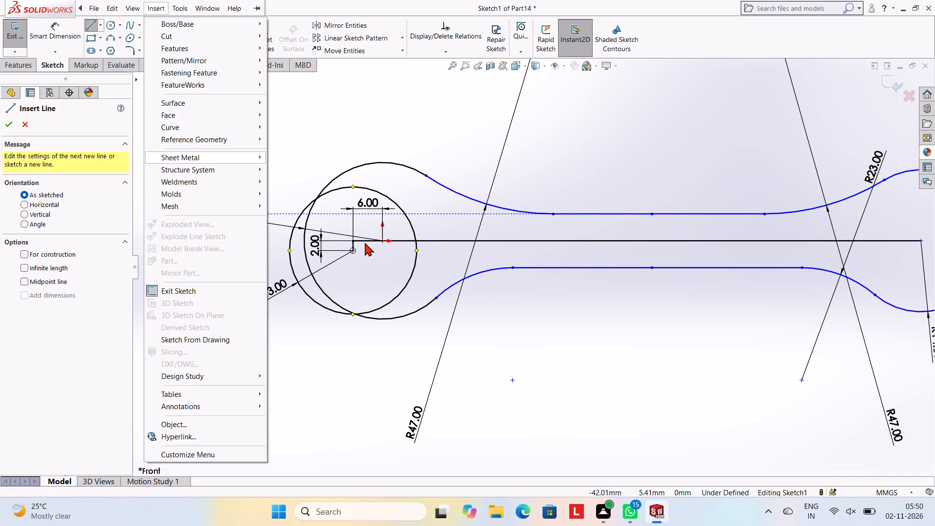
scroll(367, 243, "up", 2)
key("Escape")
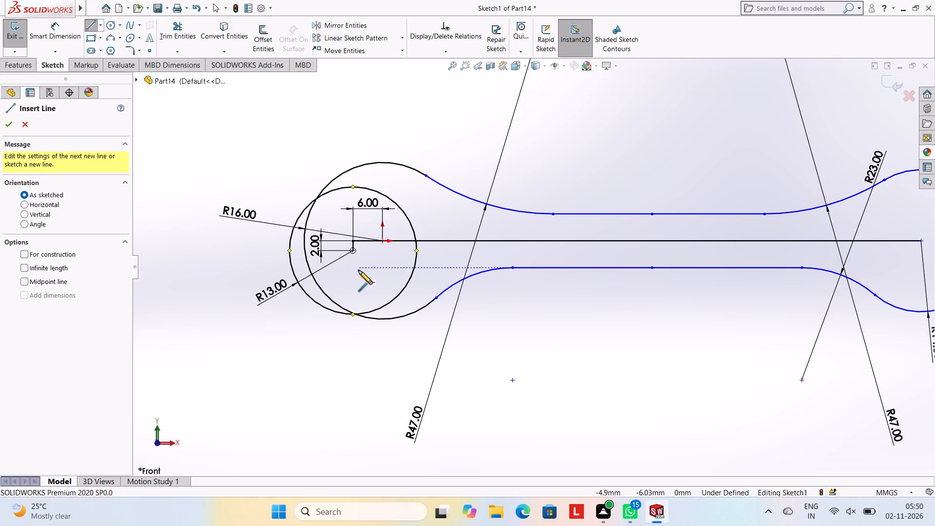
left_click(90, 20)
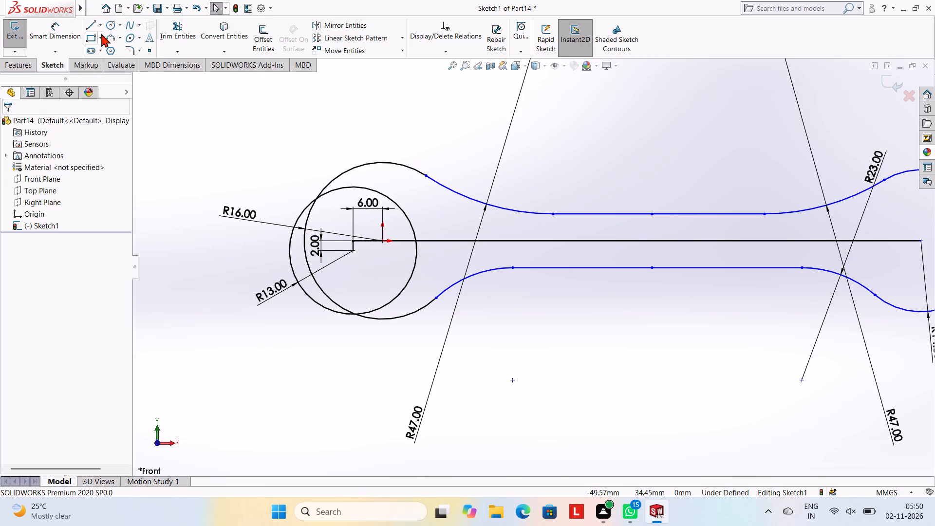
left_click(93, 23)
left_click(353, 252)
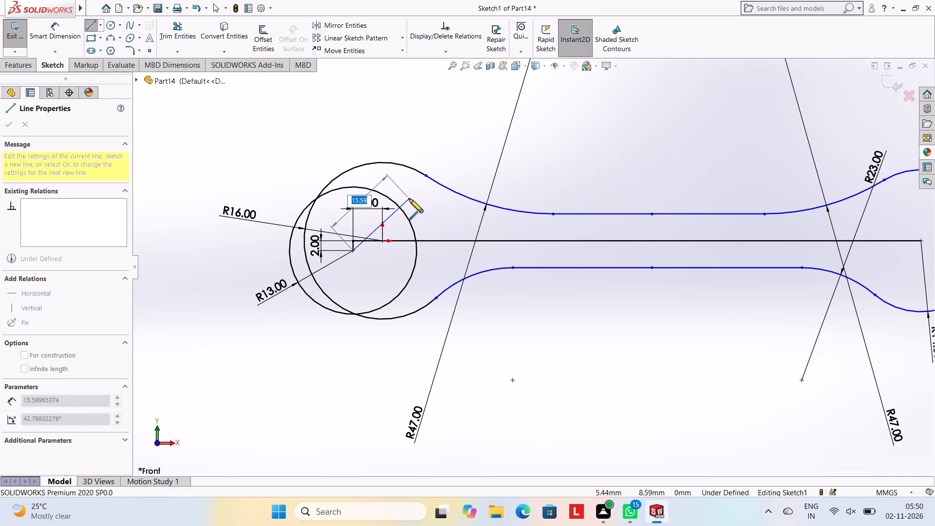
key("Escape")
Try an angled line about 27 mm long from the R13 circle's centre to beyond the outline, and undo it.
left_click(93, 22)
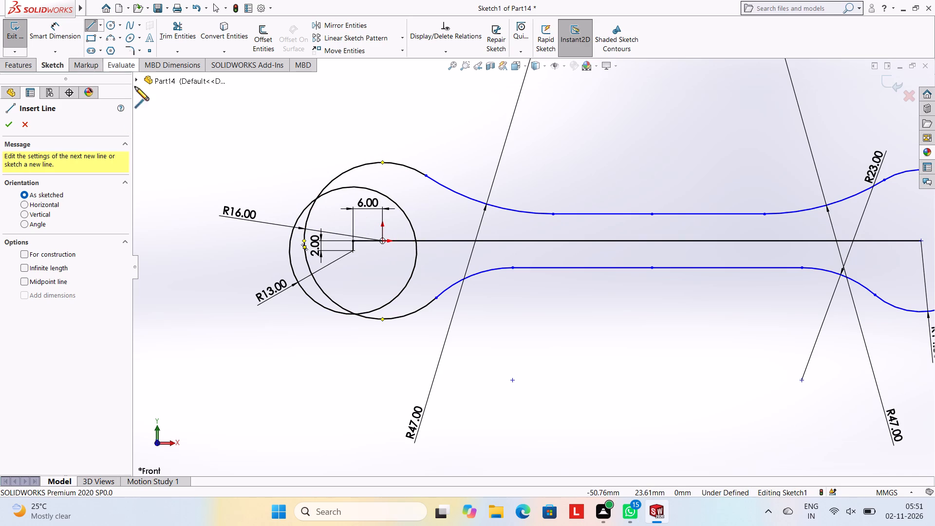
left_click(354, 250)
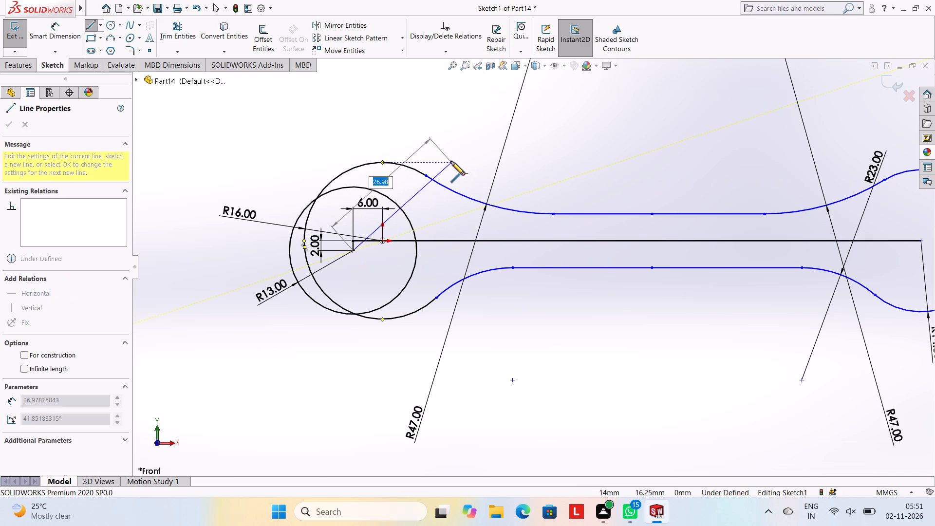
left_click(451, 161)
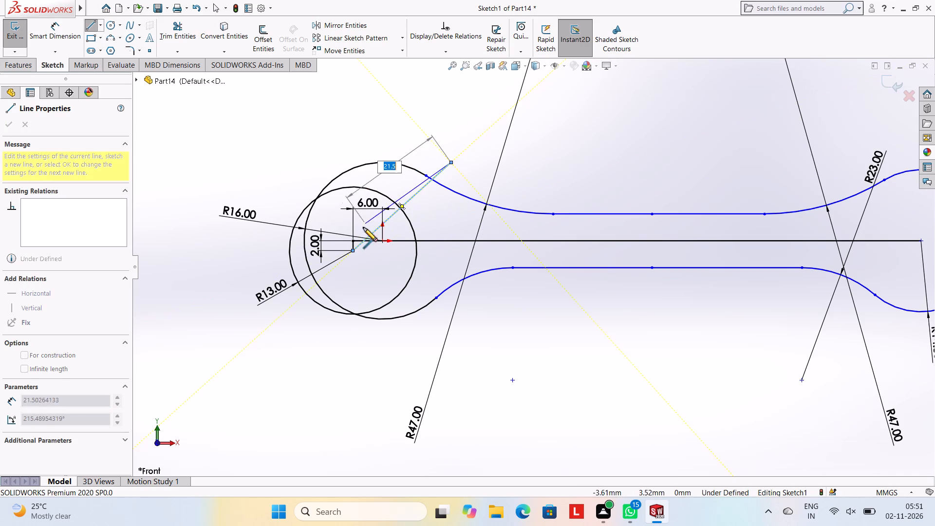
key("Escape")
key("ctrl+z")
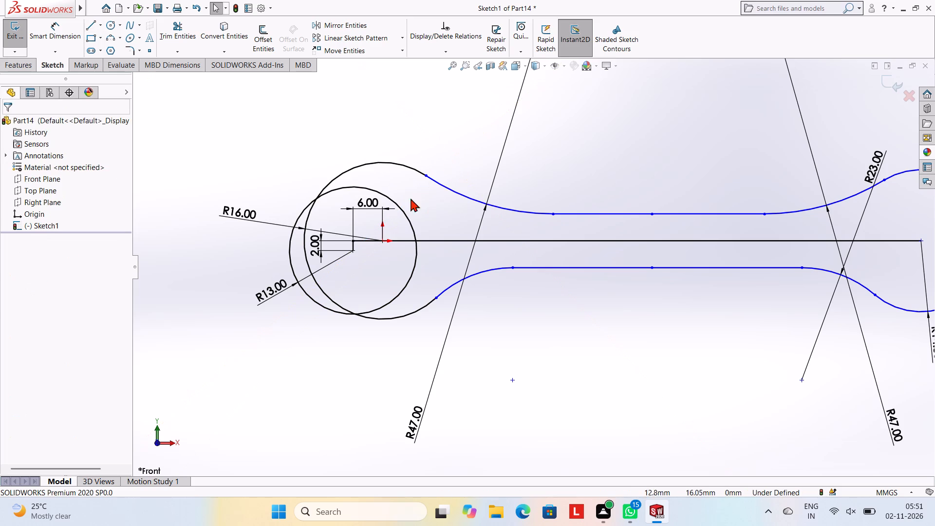
Draw an angled line about 28 mm long from the R13 circle's centre up past the upper R47 fillet.
left_click(93, 22)
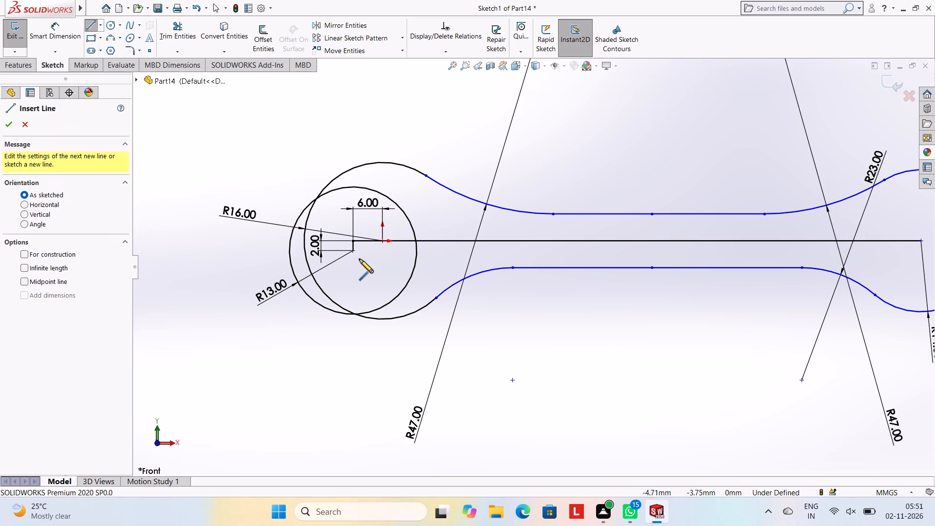
left_click(353, 250)
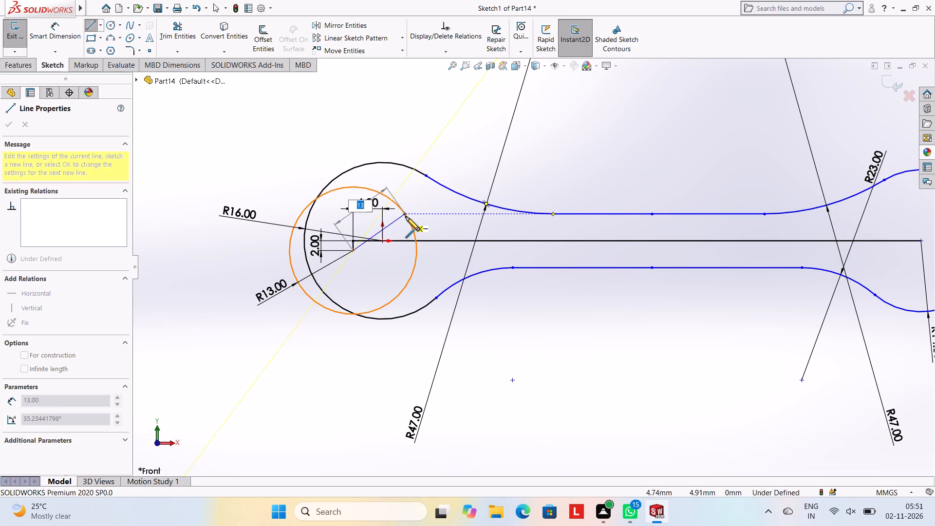
left_click(467, 175)
key("Escape")
key("Escape")
Dimension the angled line at 30° from the horizontal through the R13 circle's centre.
left_click(68, 41)
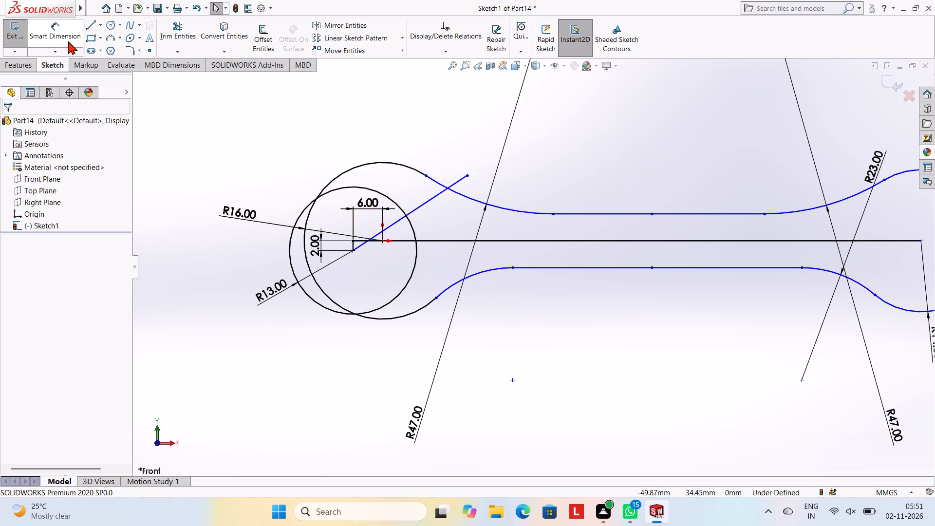
scroll(386, 252, "down", 4)
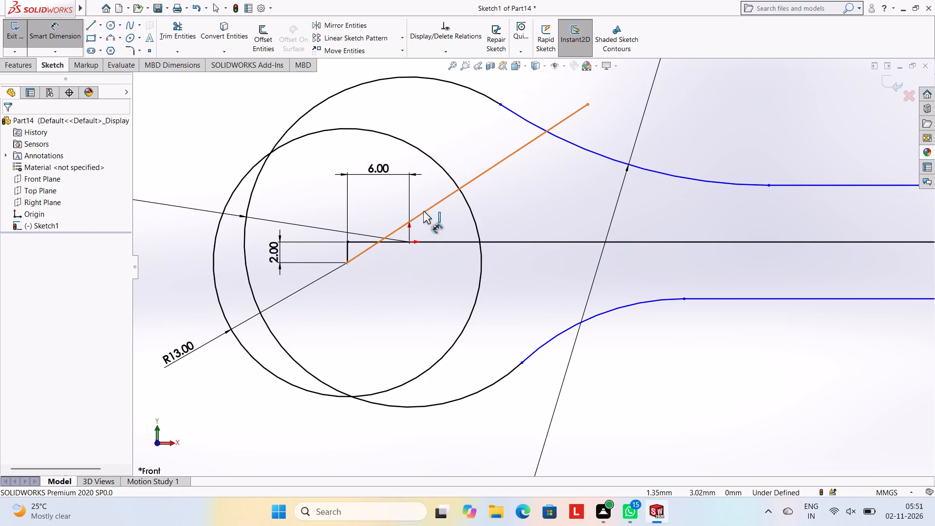
left_click(423, 211)
left_click(347, 263)
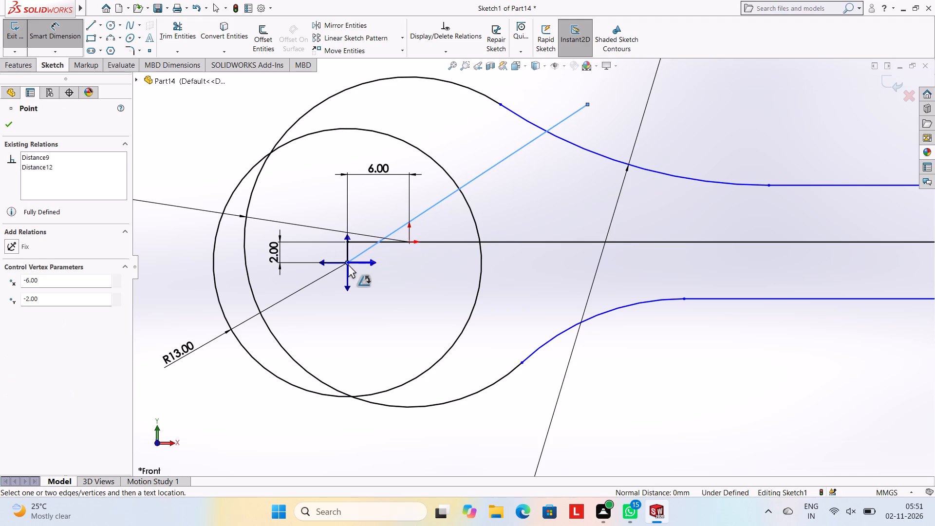
left_click(371, 261)
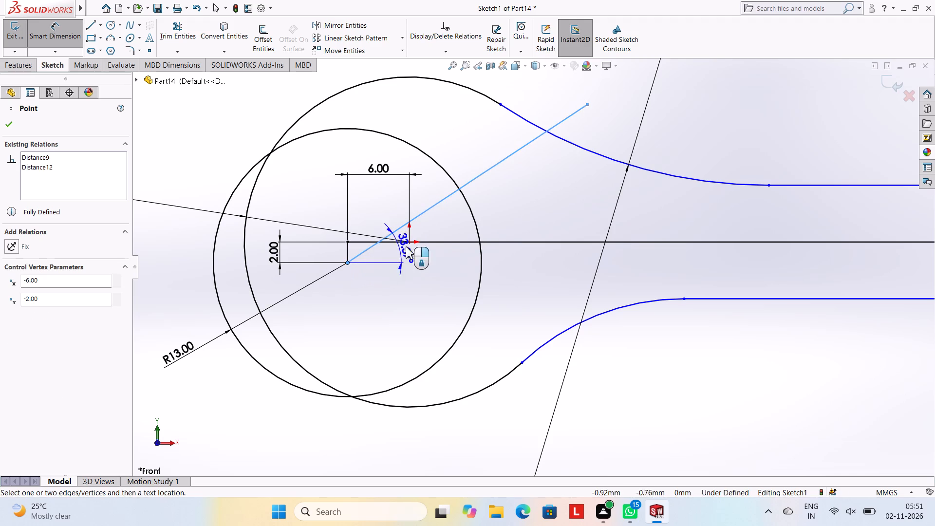
left_click(537, 171)
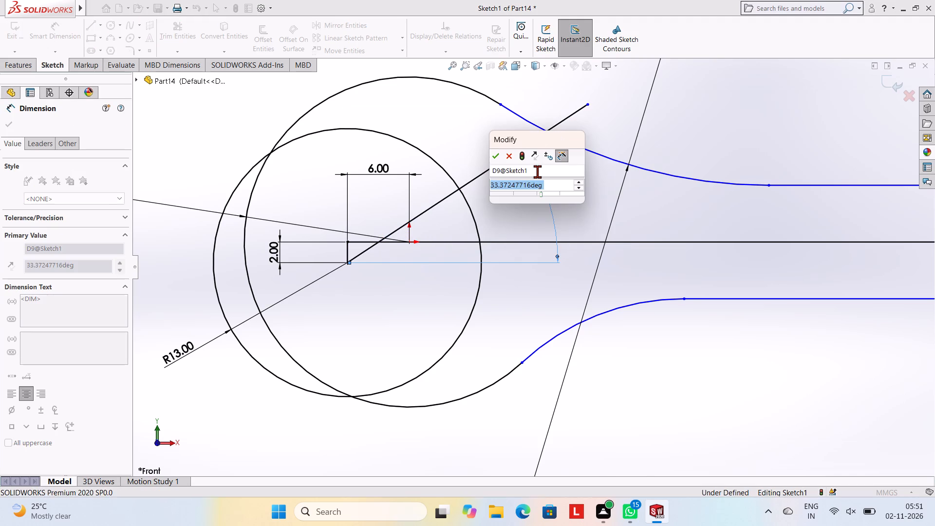
type("30")
key("Return")
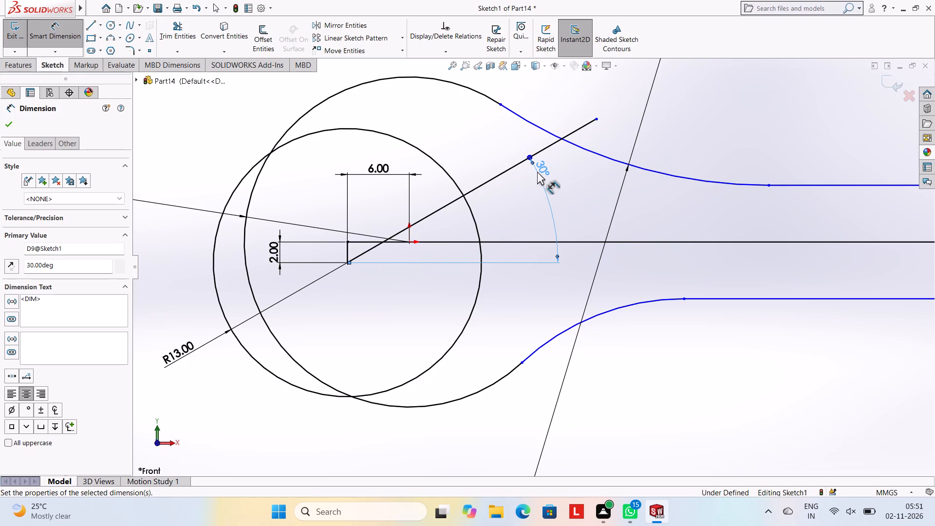
key("Escape")
key("Escape")
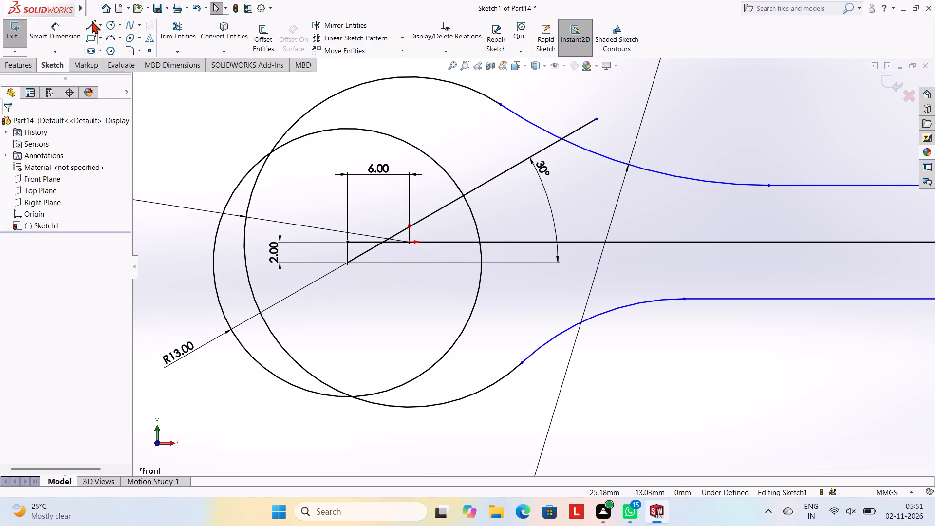
Trim away both portions of the 30° line that extend beyond the R13 circle.
left_click(92, 20)
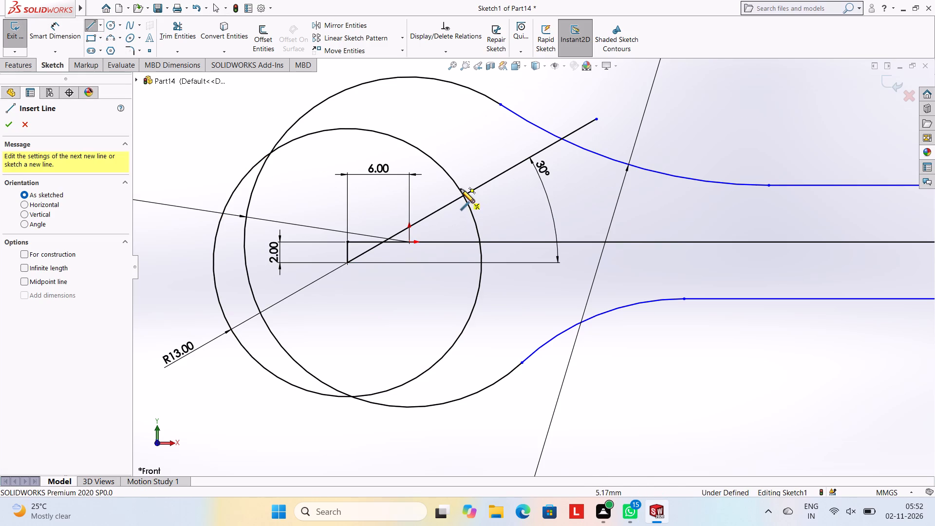
left_click(178, 34)
left_click(492, 180)
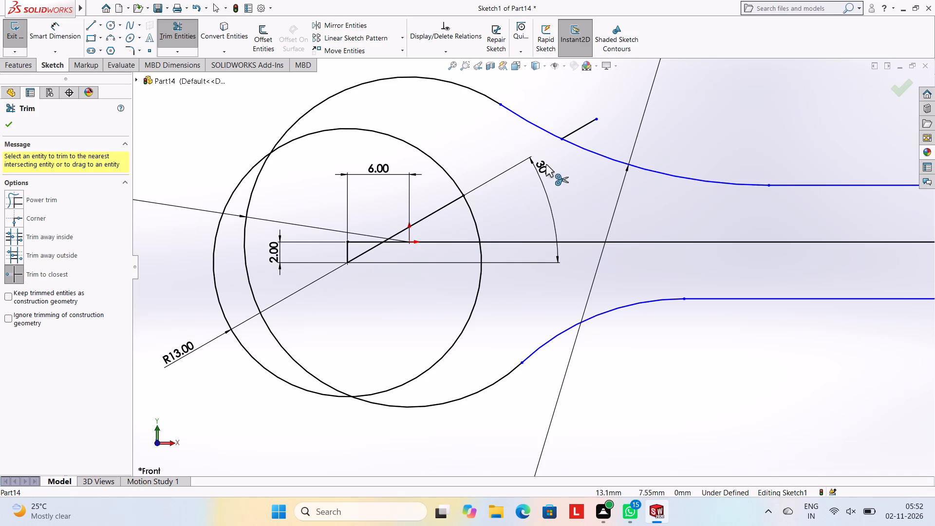
left_click(580, 126)
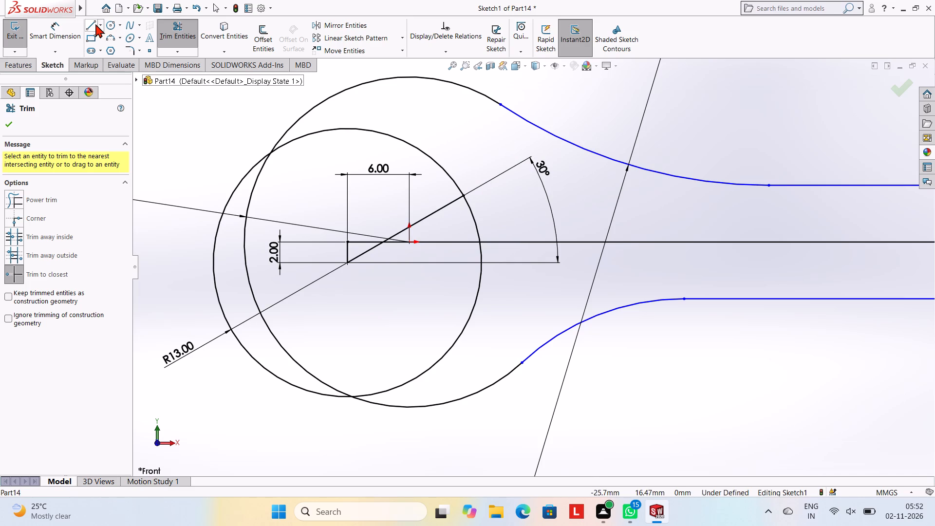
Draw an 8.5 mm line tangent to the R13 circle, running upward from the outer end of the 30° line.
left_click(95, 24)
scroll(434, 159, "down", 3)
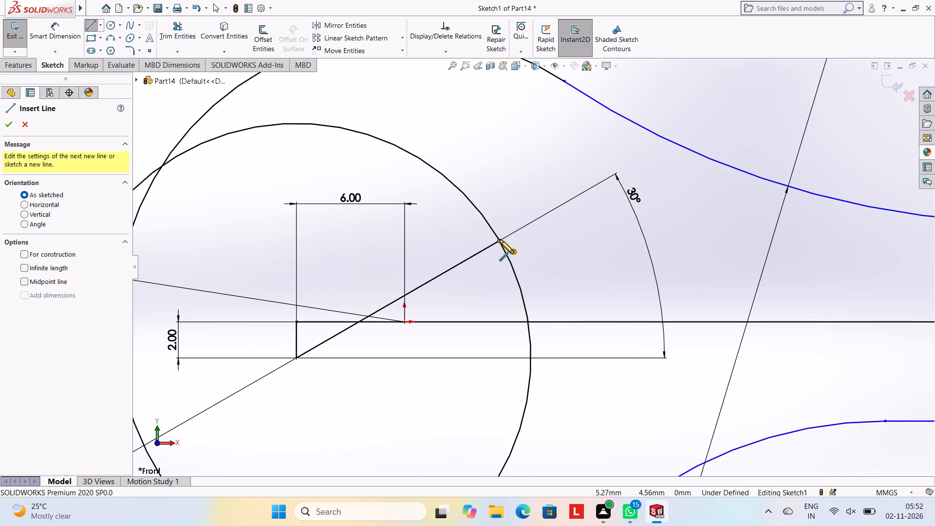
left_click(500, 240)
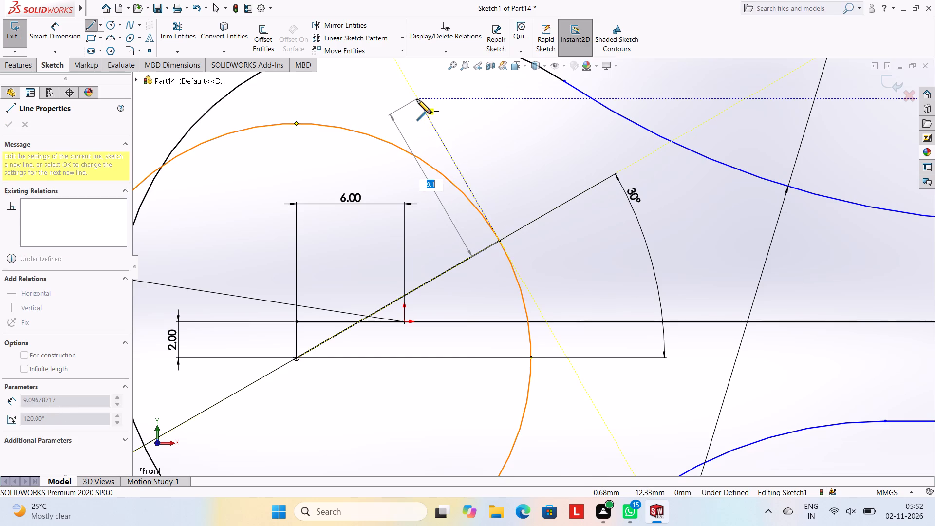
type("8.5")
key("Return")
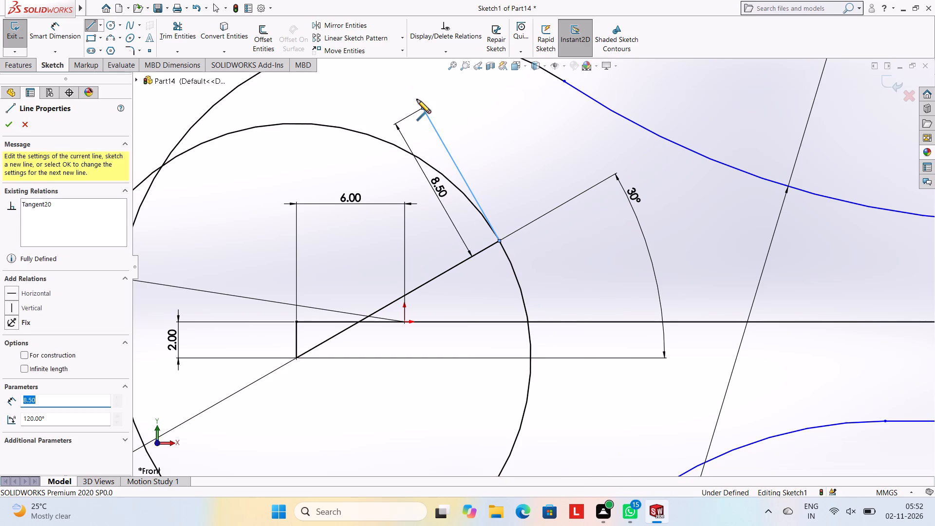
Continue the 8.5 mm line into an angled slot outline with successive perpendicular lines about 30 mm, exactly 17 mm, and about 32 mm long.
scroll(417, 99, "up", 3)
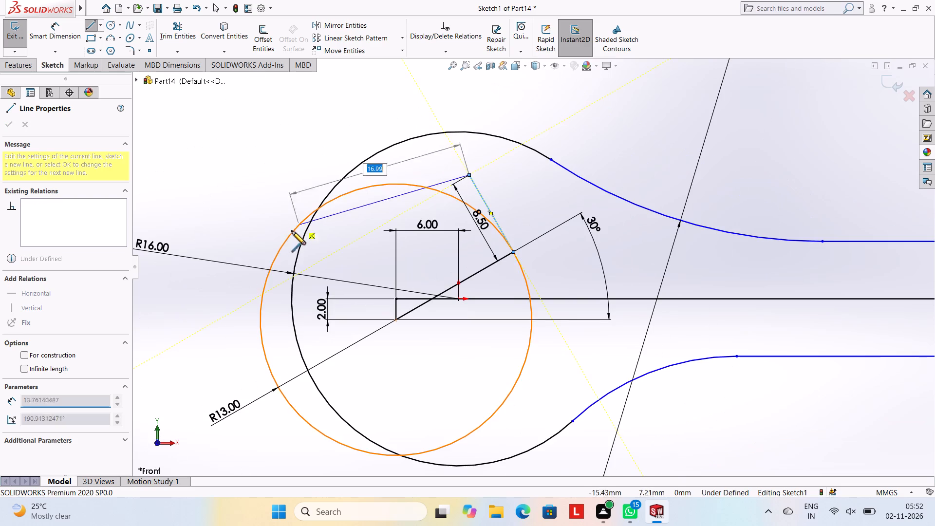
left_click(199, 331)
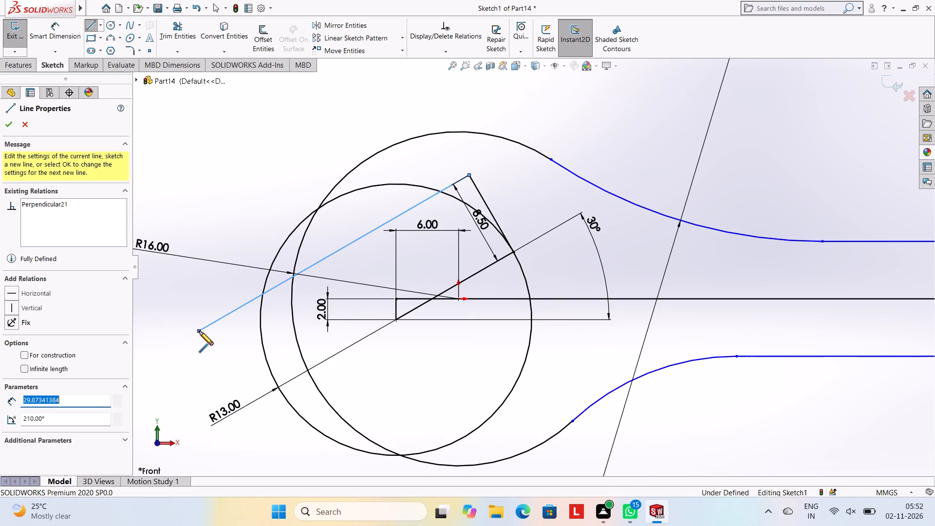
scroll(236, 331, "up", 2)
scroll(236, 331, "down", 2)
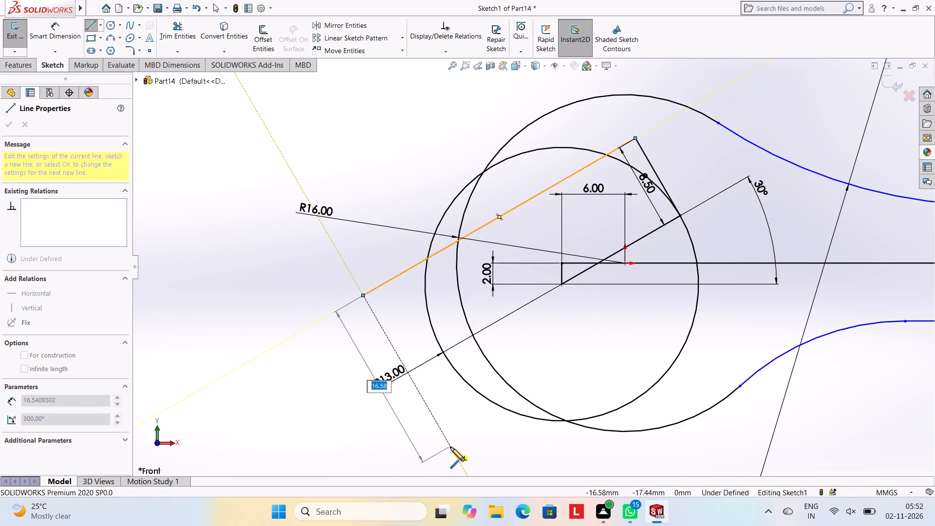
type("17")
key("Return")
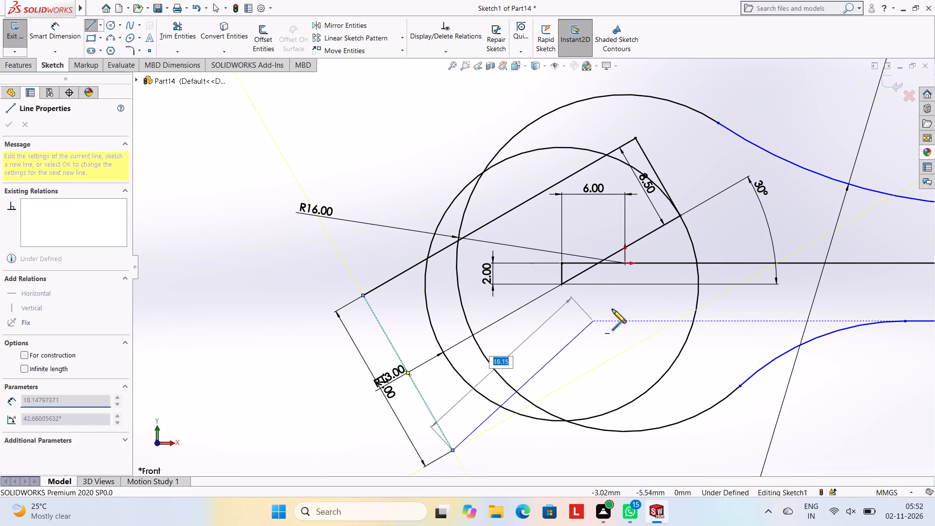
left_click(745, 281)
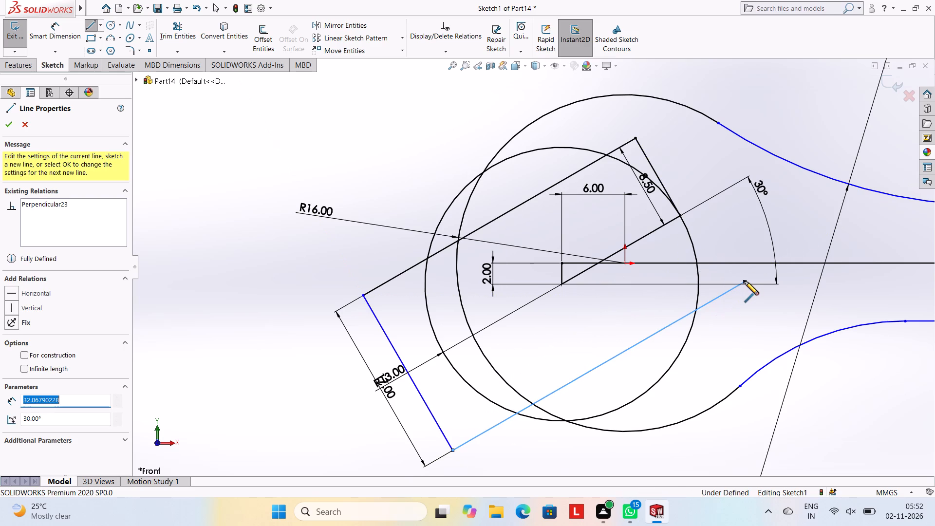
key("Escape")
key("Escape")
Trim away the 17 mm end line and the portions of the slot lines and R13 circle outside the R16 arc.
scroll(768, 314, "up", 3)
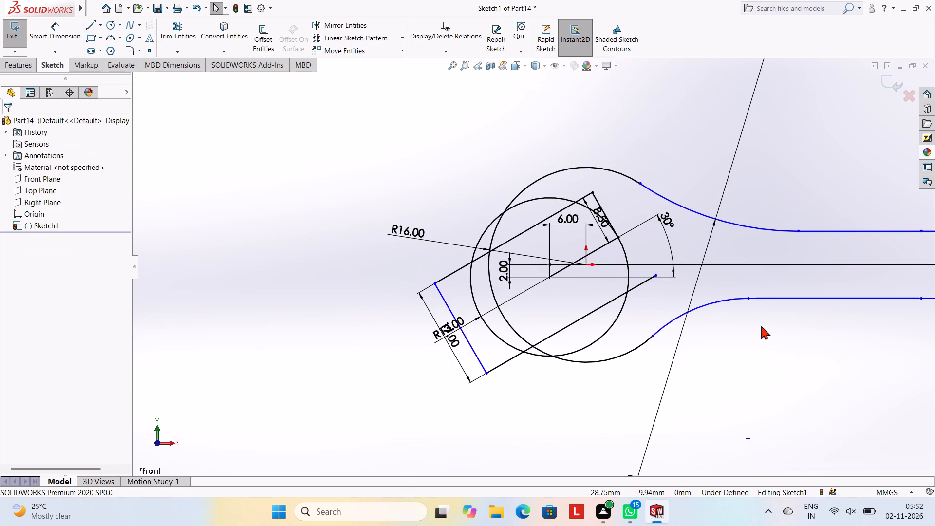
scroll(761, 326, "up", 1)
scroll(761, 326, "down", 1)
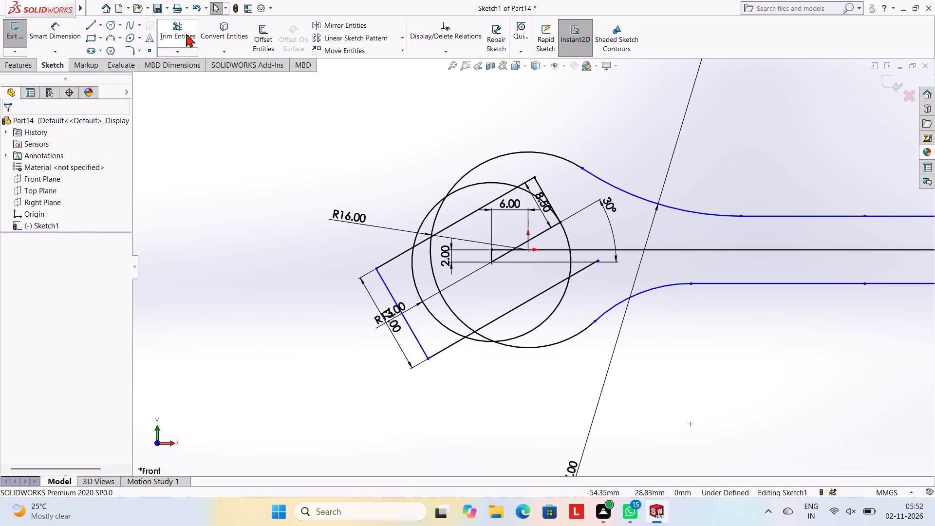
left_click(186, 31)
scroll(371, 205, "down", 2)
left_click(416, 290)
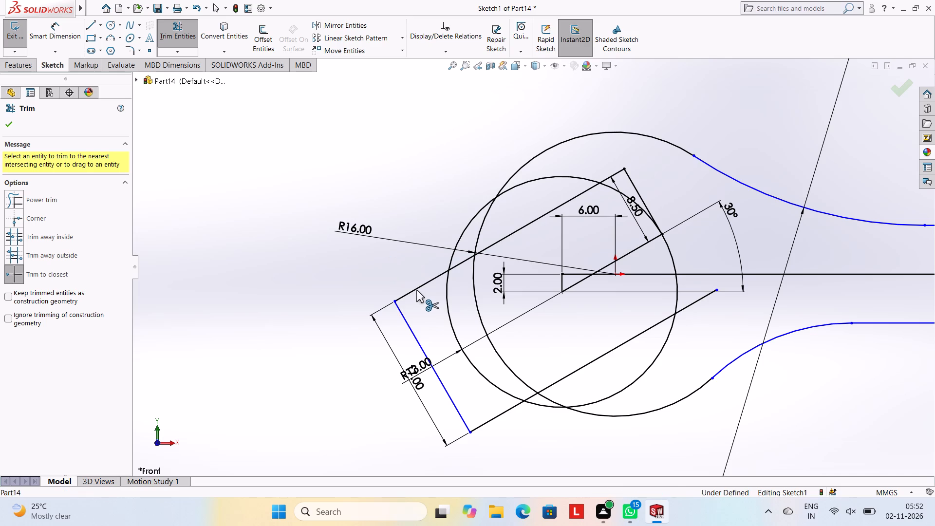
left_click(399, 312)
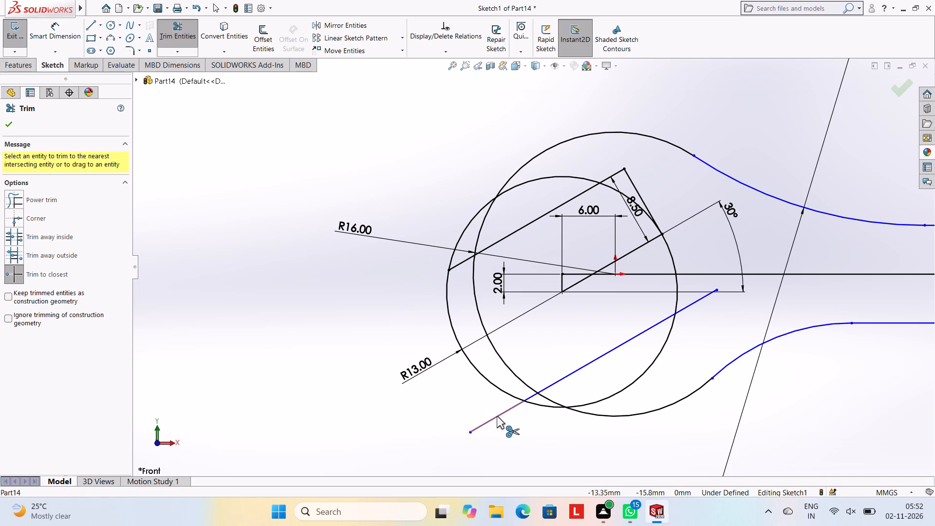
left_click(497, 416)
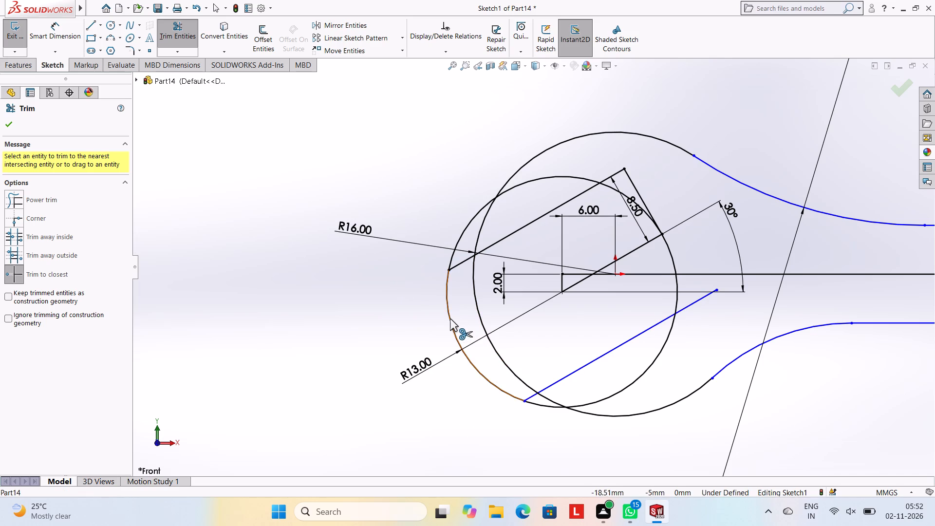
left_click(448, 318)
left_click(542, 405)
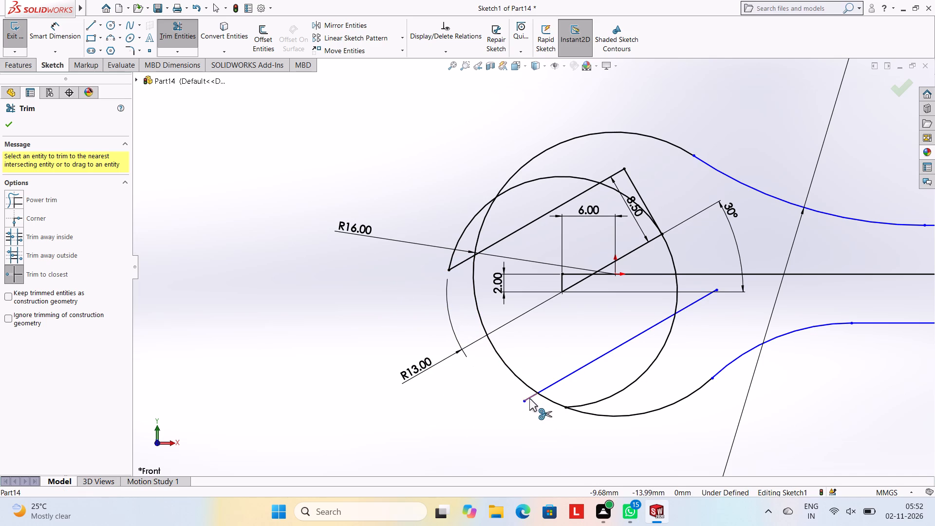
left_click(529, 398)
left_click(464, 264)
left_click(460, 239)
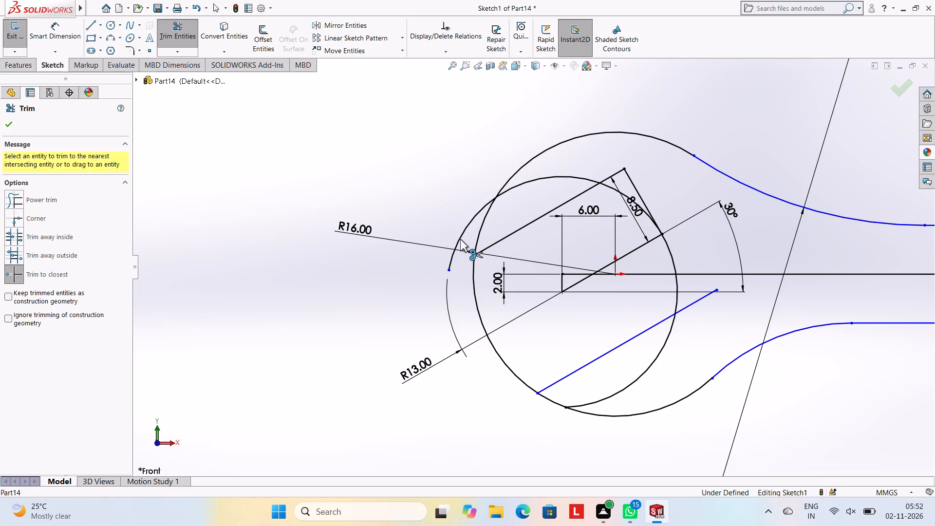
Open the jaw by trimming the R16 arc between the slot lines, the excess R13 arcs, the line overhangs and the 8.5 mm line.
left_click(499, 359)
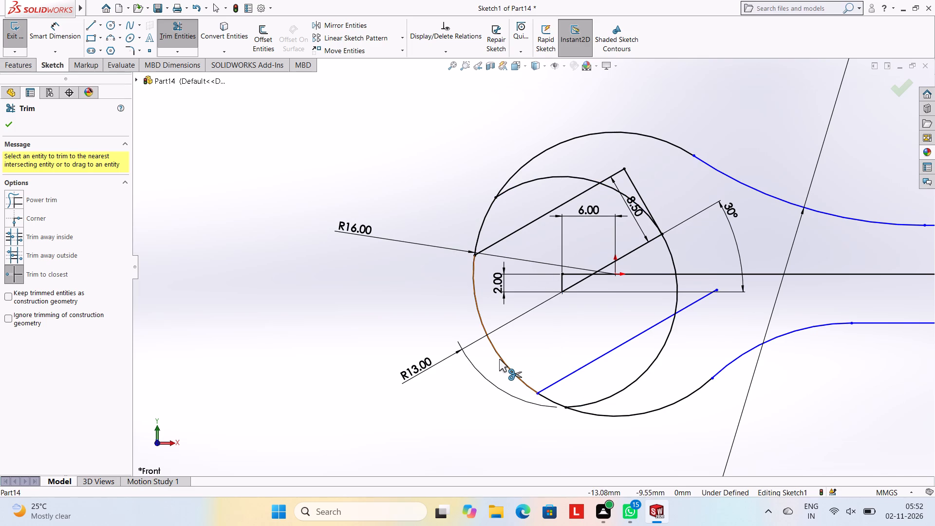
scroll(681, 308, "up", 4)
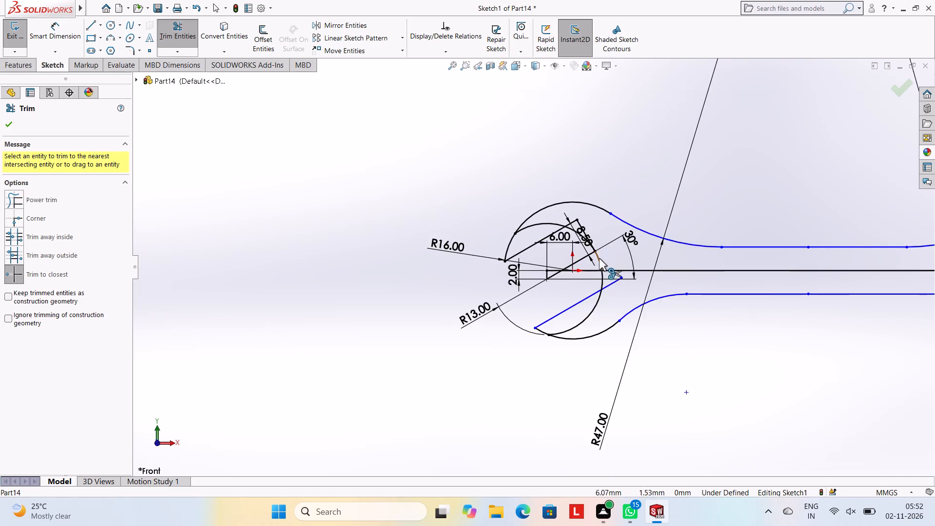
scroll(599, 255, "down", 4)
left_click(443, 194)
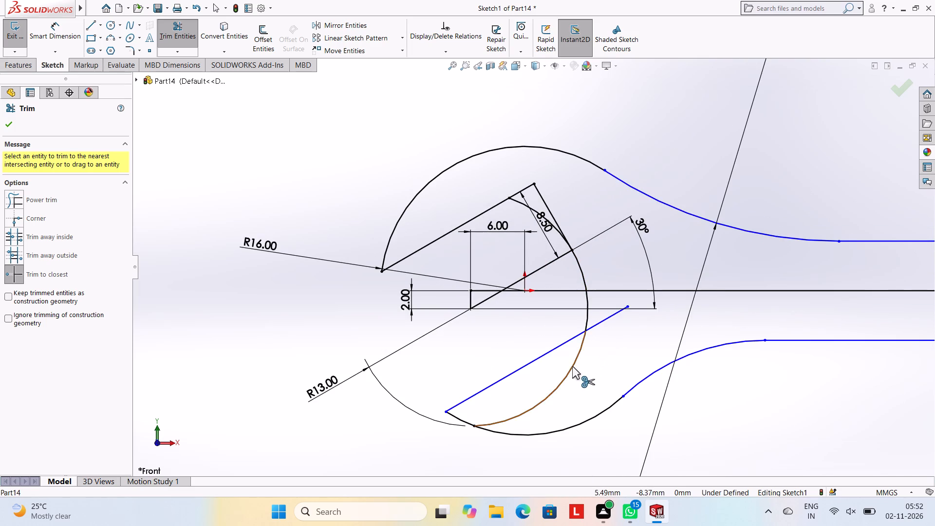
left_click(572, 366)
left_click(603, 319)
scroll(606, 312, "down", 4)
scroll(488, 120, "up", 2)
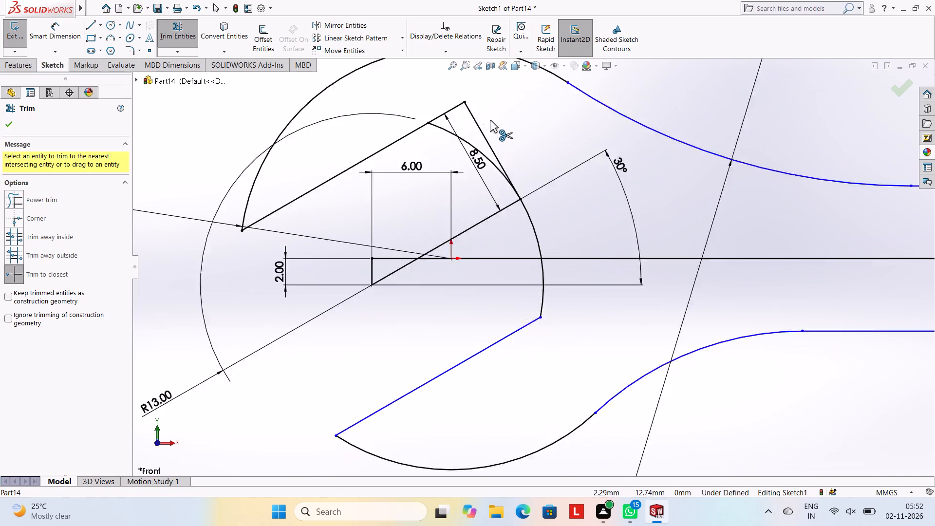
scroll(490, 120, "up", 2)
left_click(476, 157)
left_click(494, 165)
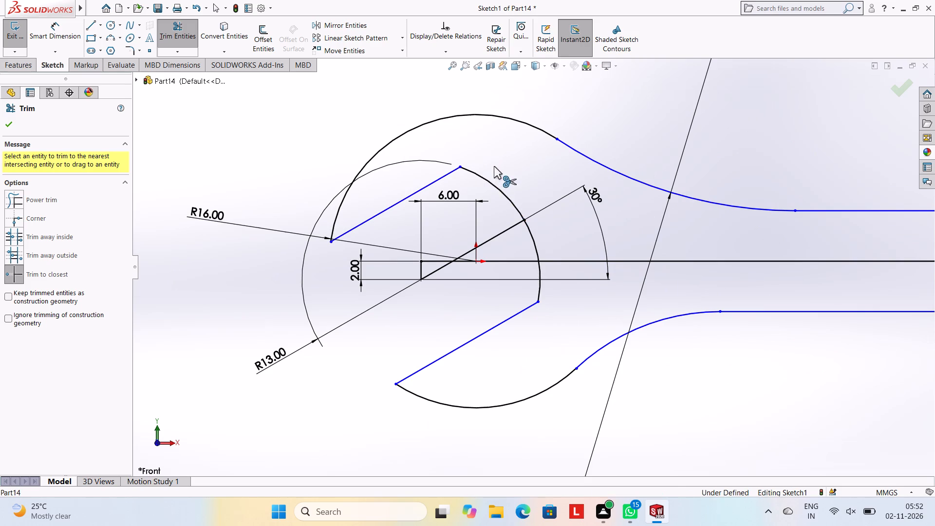
Examine the whole profile and the shape of the trimmed open jaw.
scroll(641, 319, "up", 6)
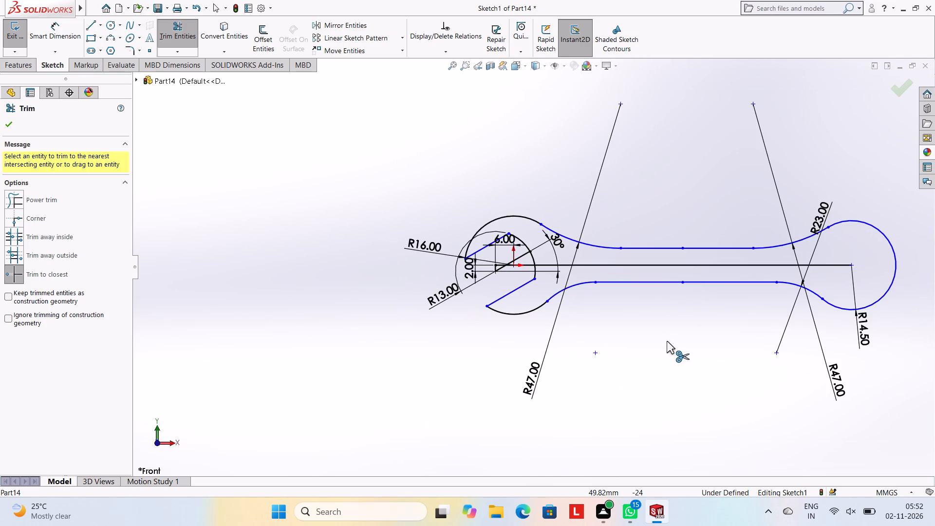
scroll(668, 335, "down", 4)
scroll(672, 330, "up", 3)
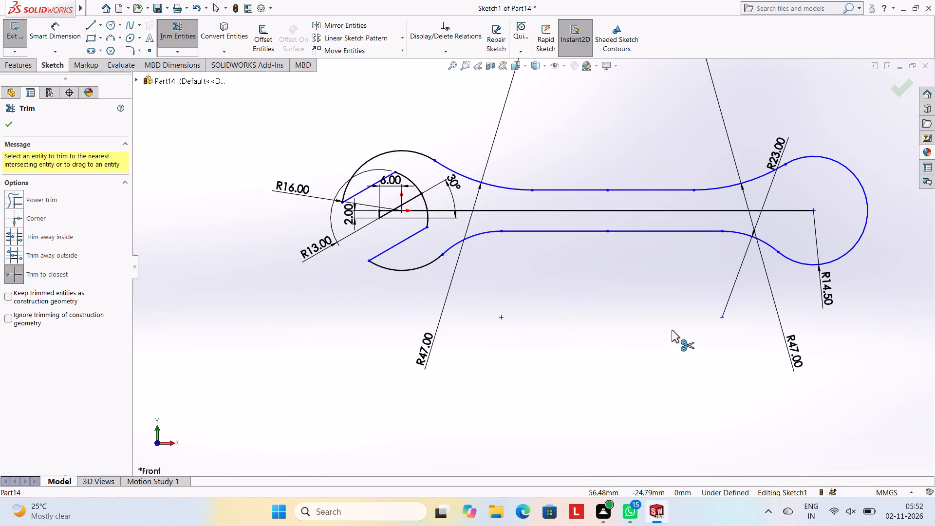
scroll(441, 161, "up", 1)
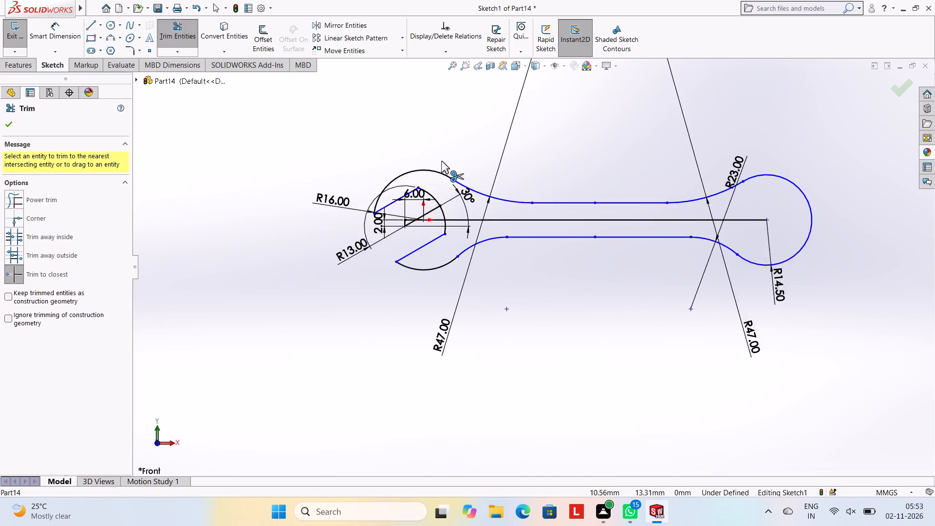
scroll(441, 161, "up", 1)
scroll(441, 161, "down", 4)
scroll(584, 358, "up", 1)
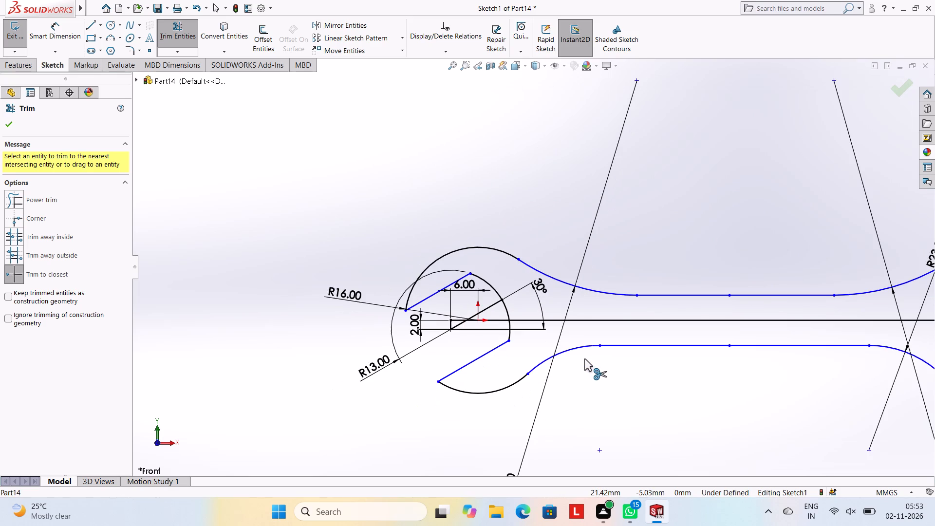
scroll(594, 364, "down", 2)
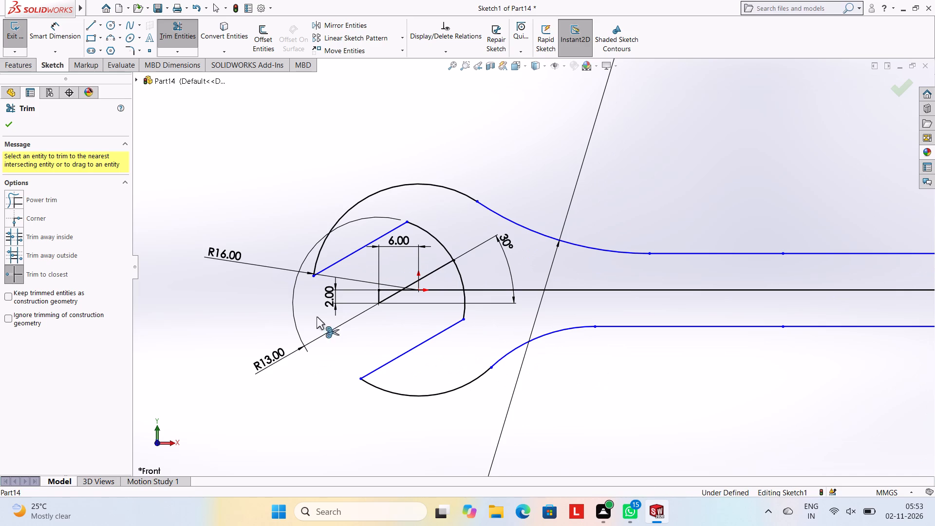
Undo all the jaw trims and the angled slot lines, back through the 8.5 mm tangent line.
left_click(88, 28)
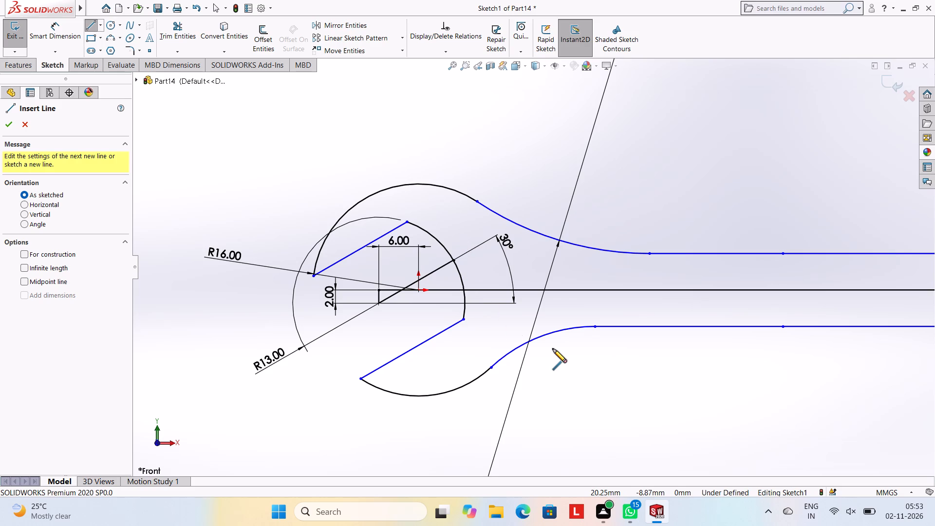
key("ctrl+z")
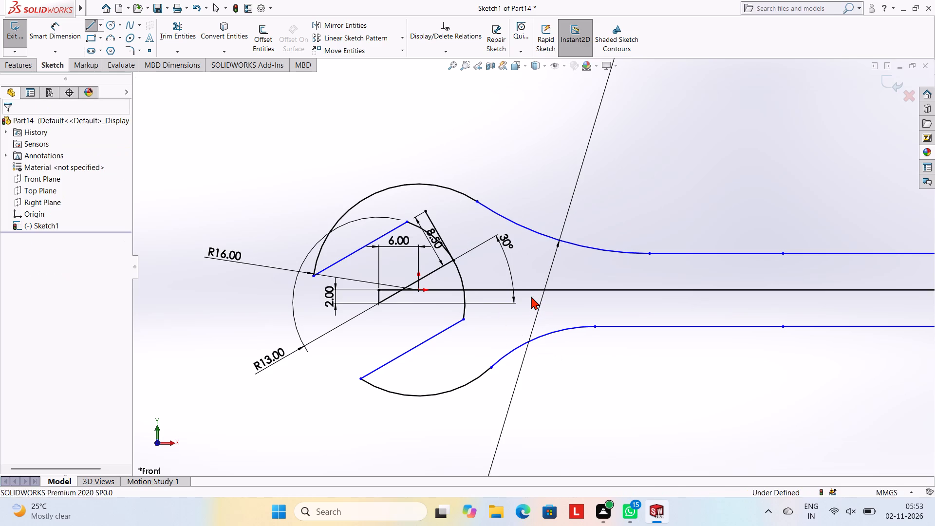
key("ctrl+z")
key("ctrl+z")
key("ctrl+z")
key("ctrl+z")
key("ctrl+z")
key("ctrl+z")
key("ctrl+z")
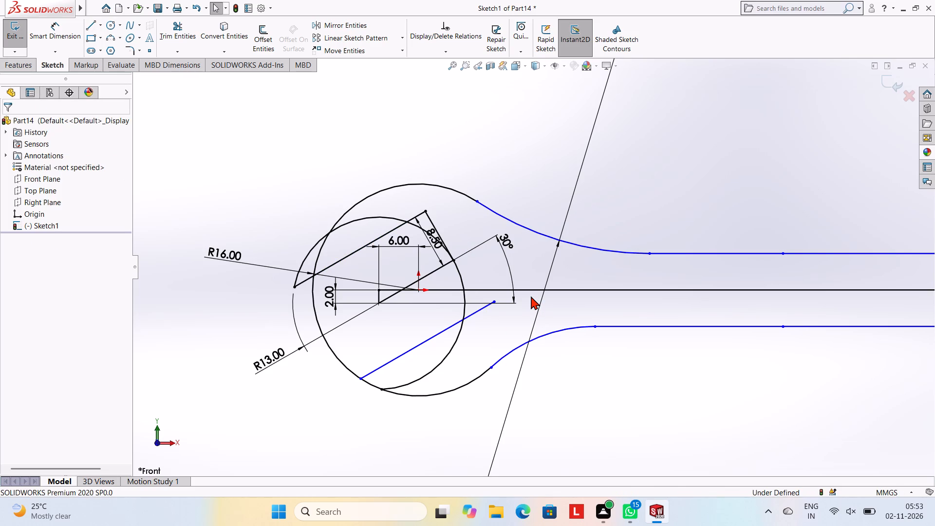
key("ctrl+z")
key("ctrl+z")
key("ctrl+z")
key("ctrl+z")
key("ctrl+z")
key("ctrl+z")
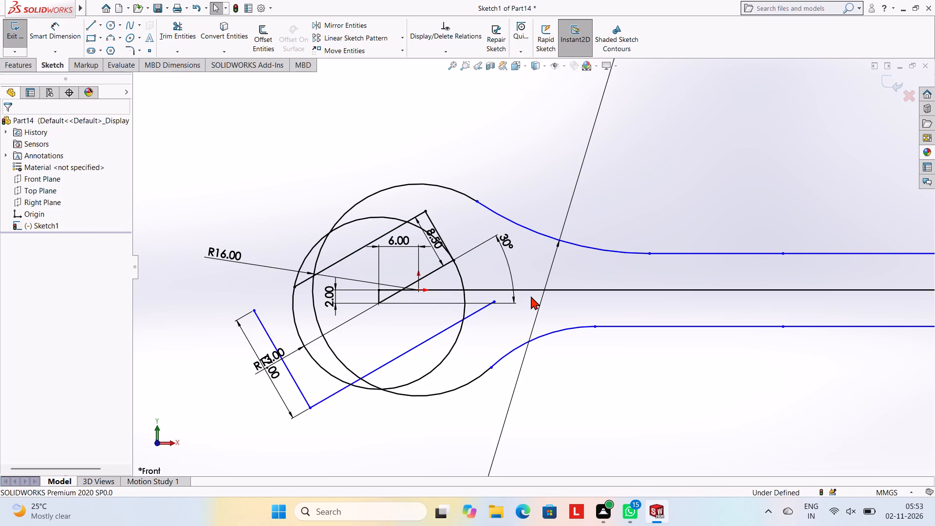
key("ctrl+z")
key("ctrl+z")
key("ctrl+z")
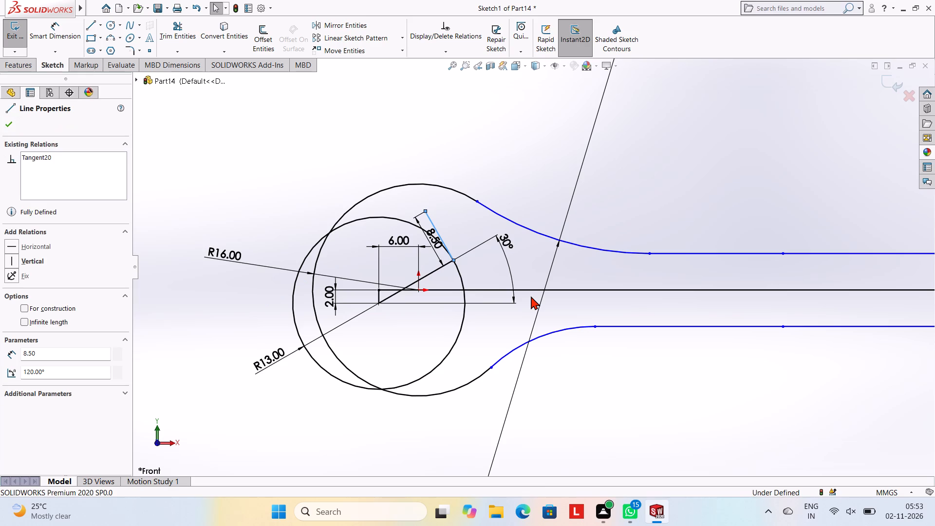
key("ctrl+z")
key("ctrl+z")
Undo both trims of the 30° line so it extends past the upper R47 fillet again.
key("ctrl+z")
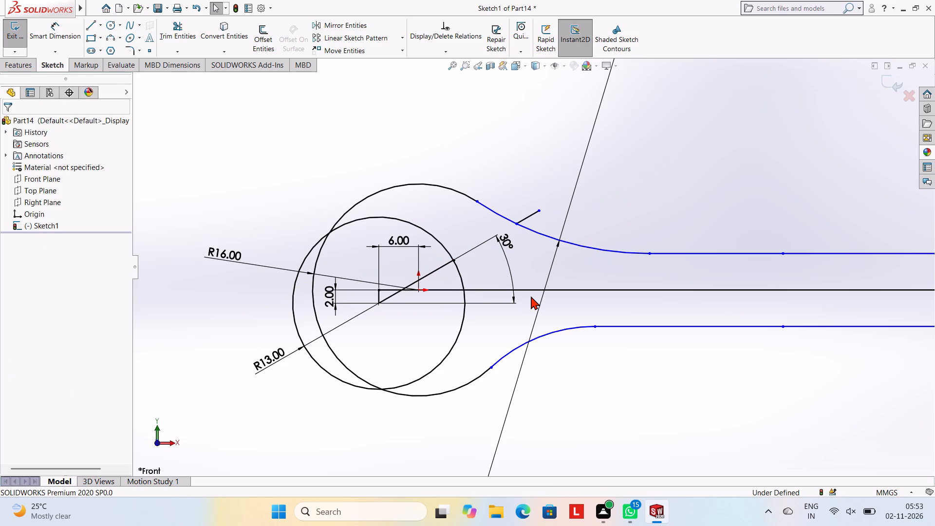
key("ctrl+z")
Delete the 30° angle dimension from the angled line.
key("Escape")
right_click(500, 239)
left_click(536, 370)
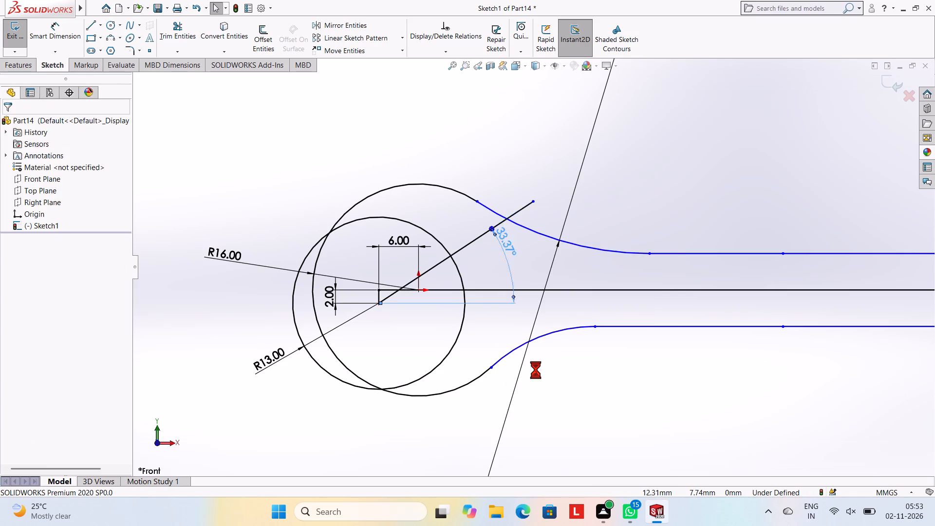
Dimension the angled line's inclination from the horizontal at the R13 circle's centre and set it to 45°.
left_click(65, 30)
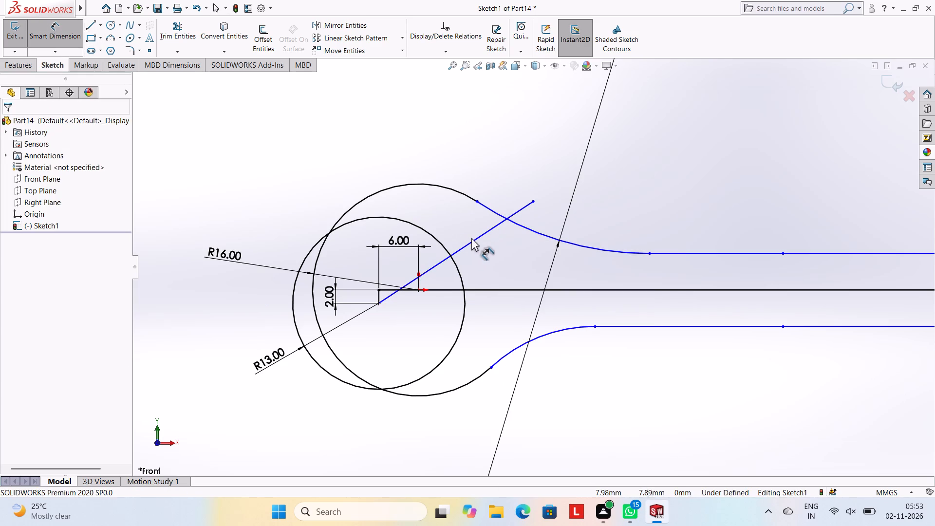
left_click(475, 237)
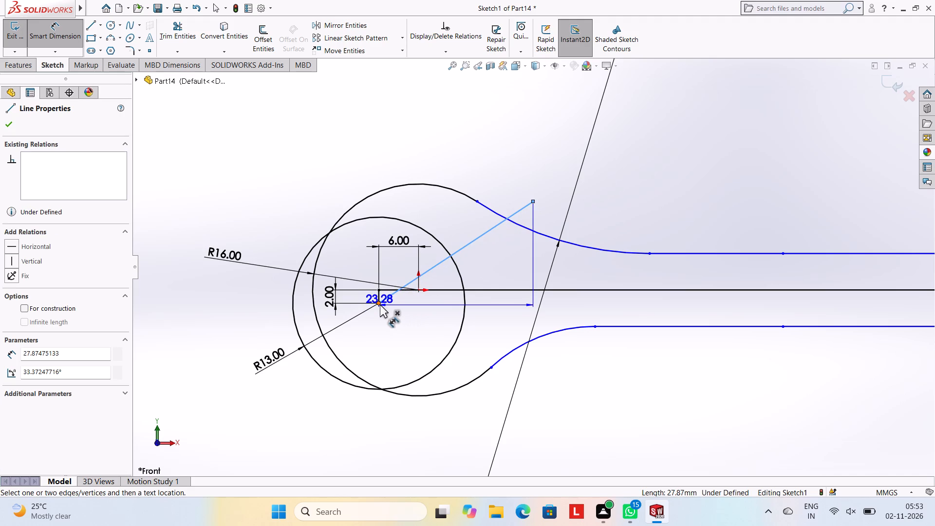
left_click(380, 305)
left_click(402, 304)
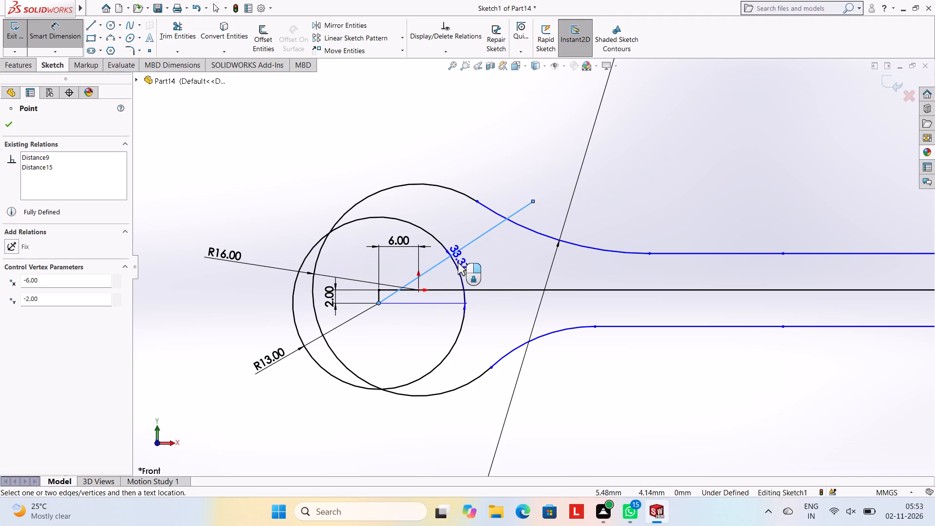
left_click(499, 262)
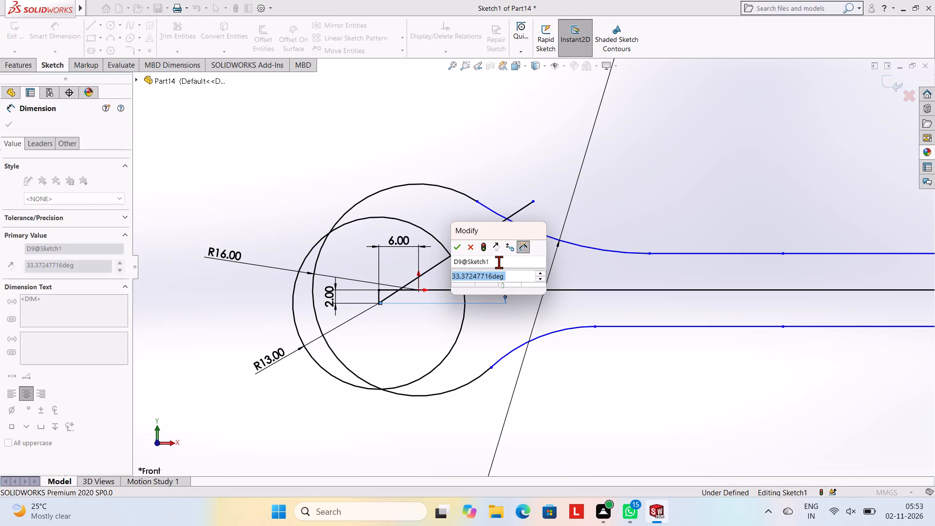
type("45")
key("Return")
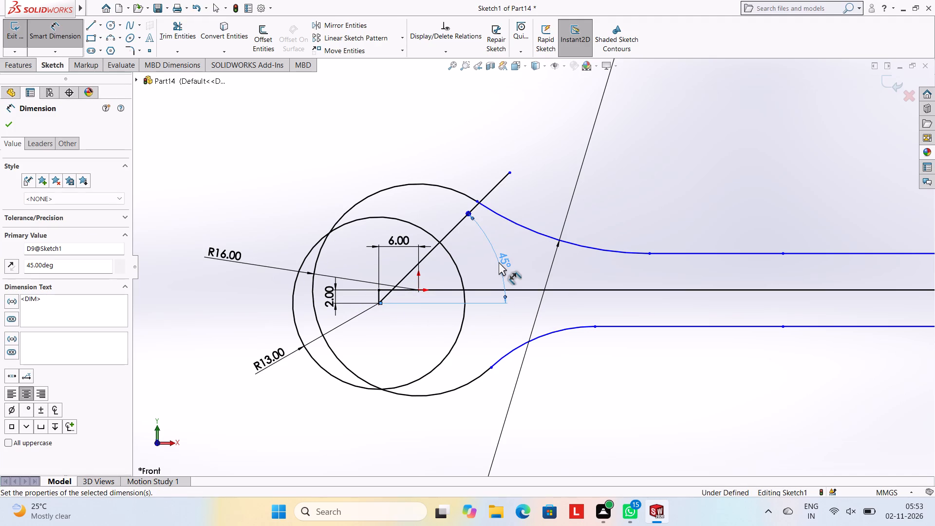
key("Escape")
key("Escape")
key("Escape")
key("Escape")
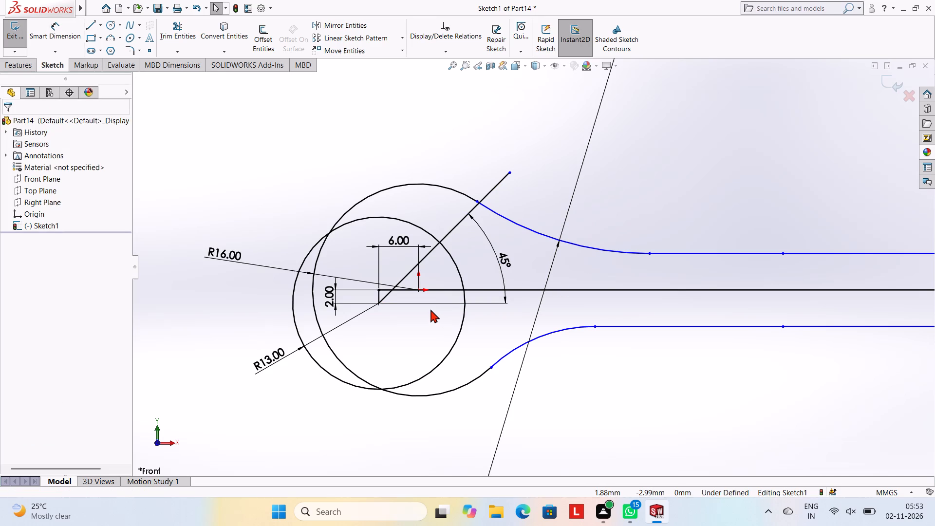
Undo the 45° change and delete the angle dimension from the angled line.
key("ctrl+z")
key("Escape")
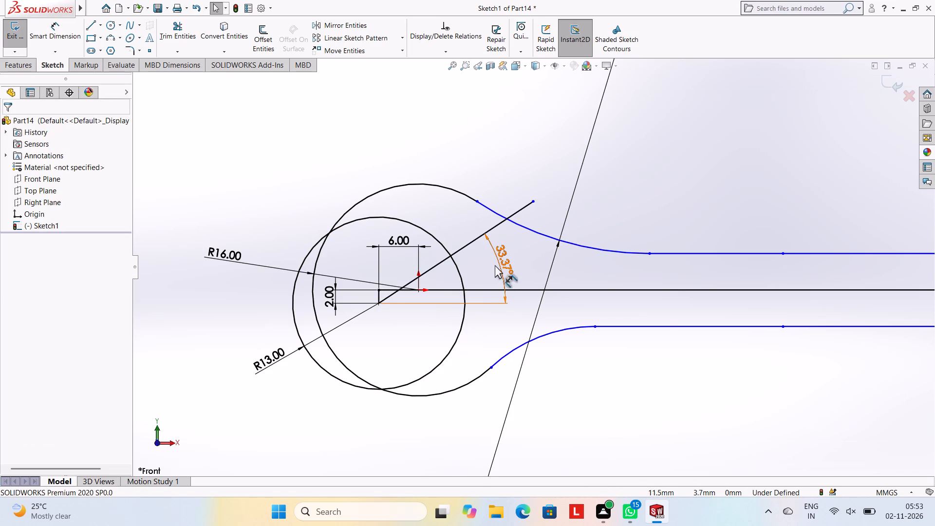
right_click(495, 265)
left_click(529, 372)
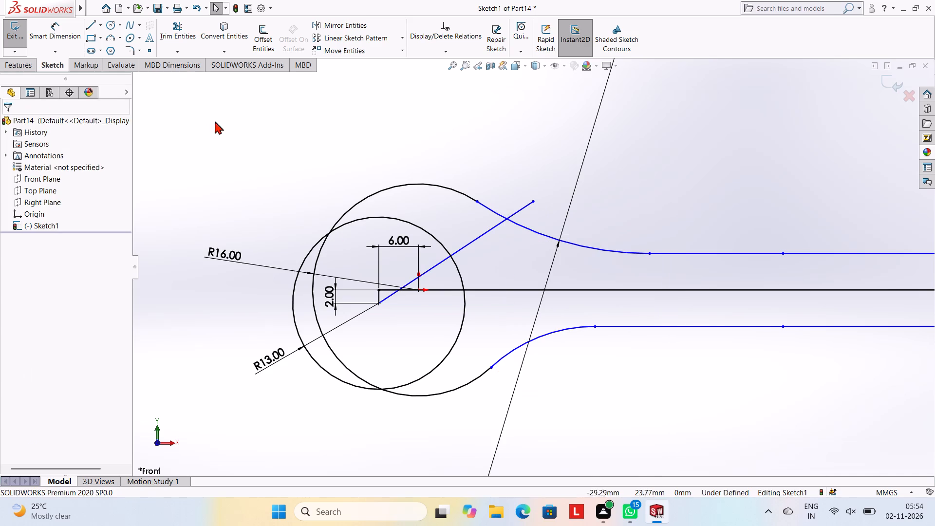
Dimension the angled line from the horizontal at the R13 circle's centre again and set the angle to 35°.
left_click(67, 35)
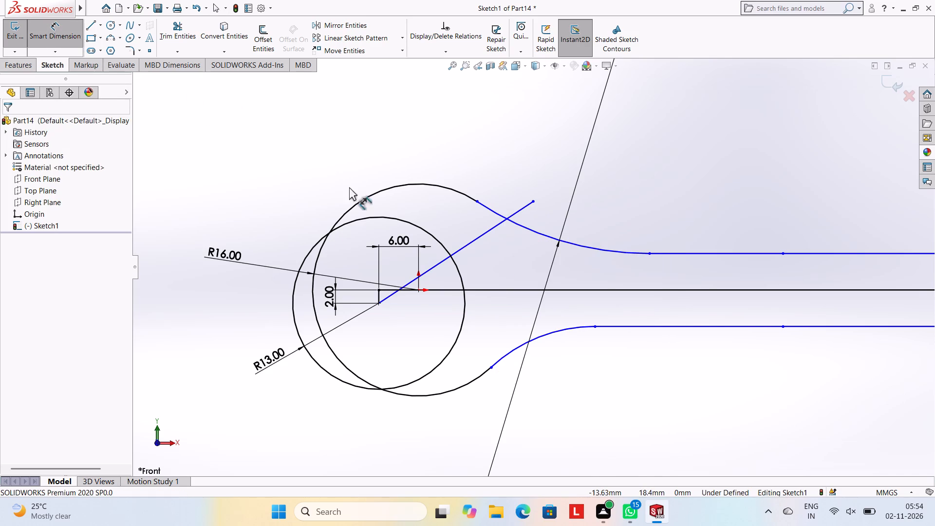
left_click(469, 242)
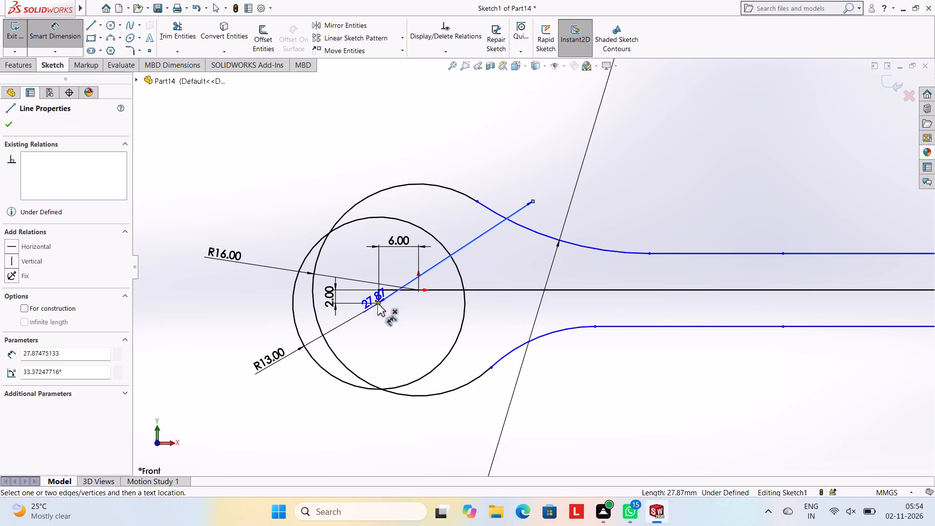
left_click(377, 303)
left_click(404, 301)
left_click(499, 256)
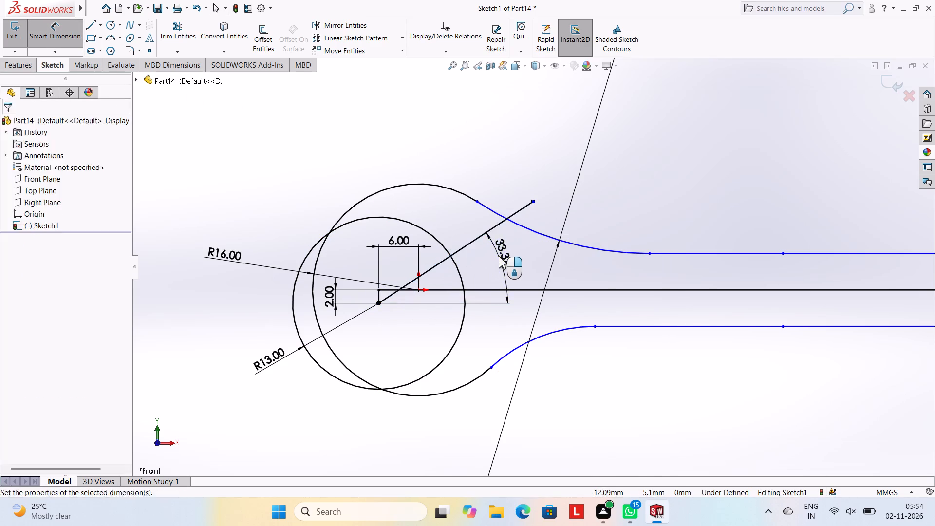
type("35")
key("Return")
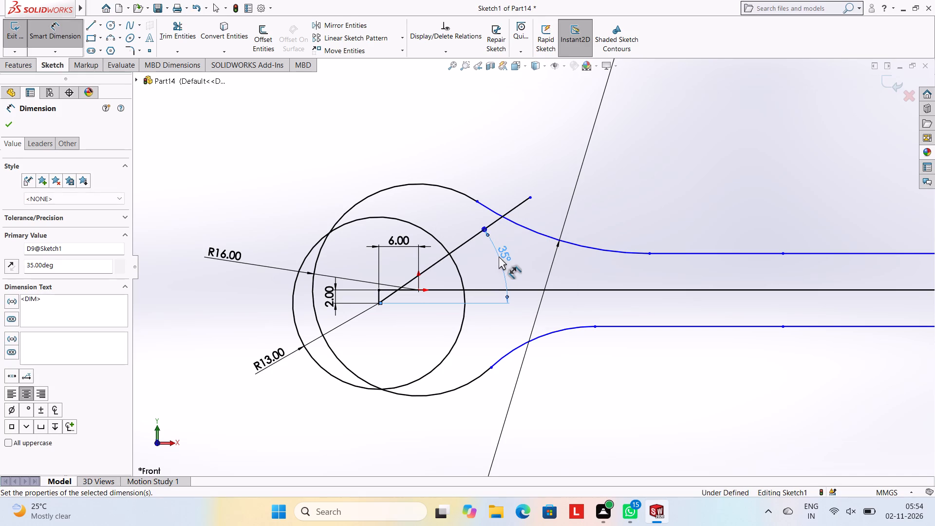
key("Escape")
key("Escape")
key("Escape")
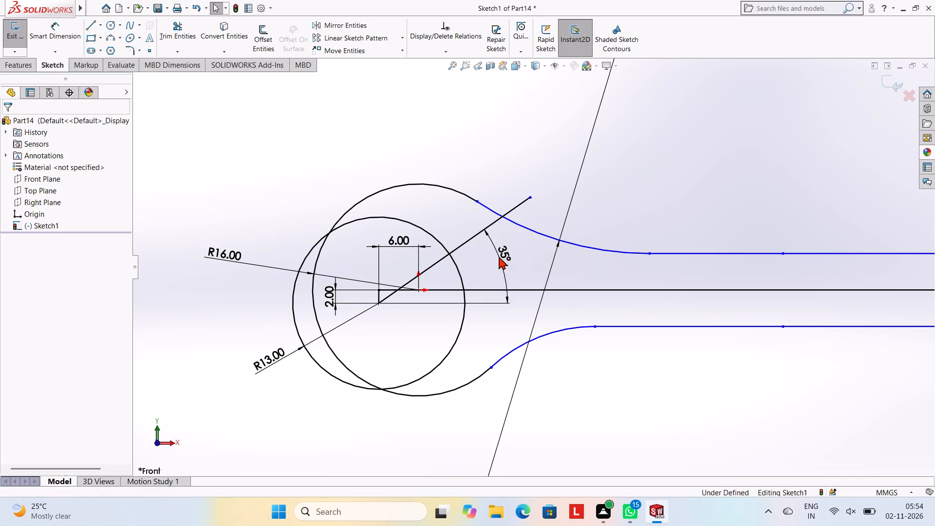
Trim the 35° line back from beyond the upper R47 fillet to the R13 circle.
scroll(503, 281, "up", 2)
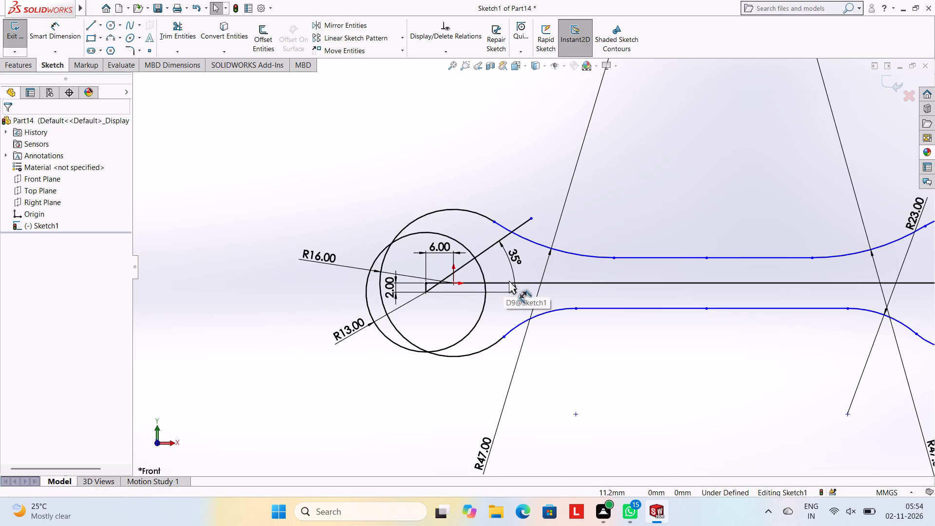
scroll(513, 271, "down", 3)
left_click(170, 30)
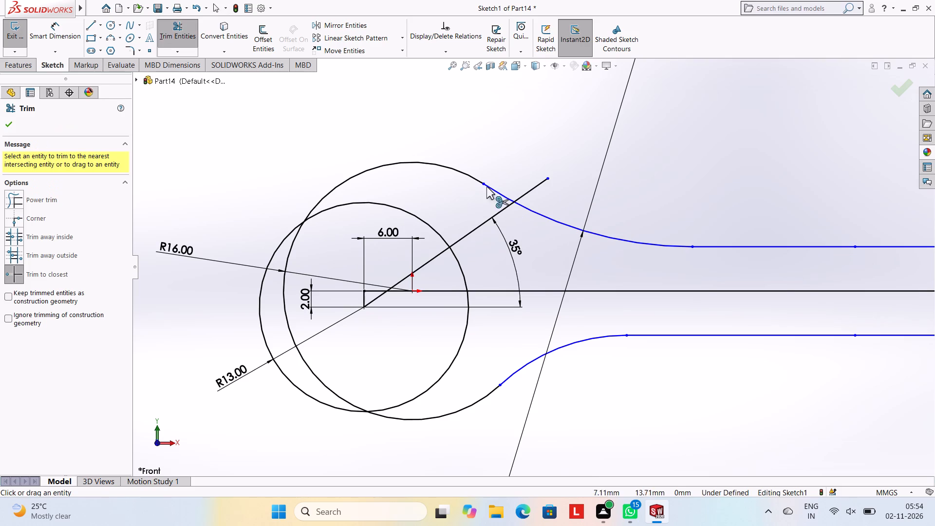
left_click(530, 190)
left_click(493, 218)
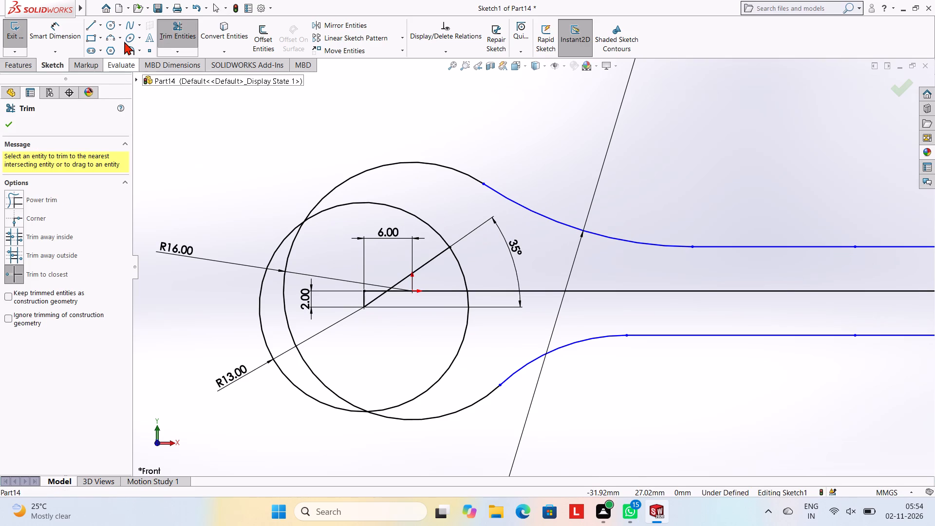
Draw an 8.5 mm line tangent to the R13 circle, going up from the end of the 35° line.
left_click(87, 22)
scroll(372, 164, "down", 2)
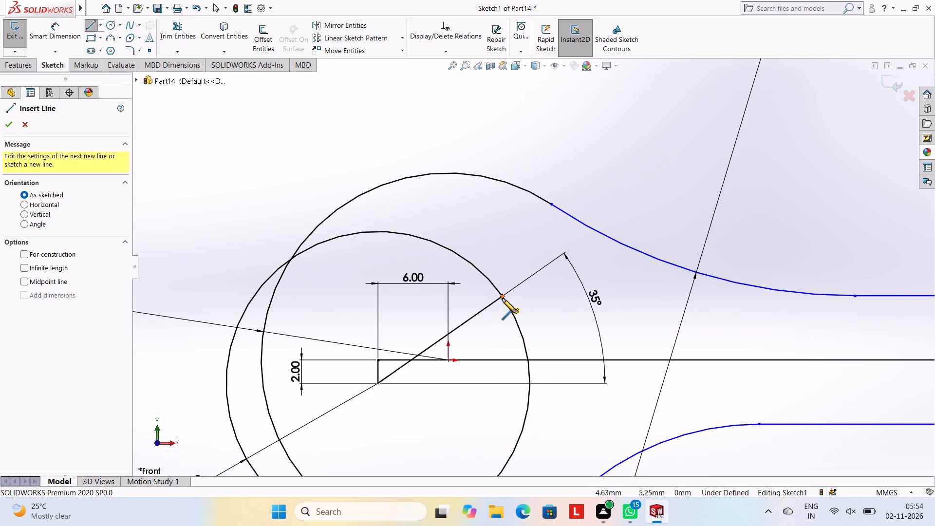
left_click(502, 297)
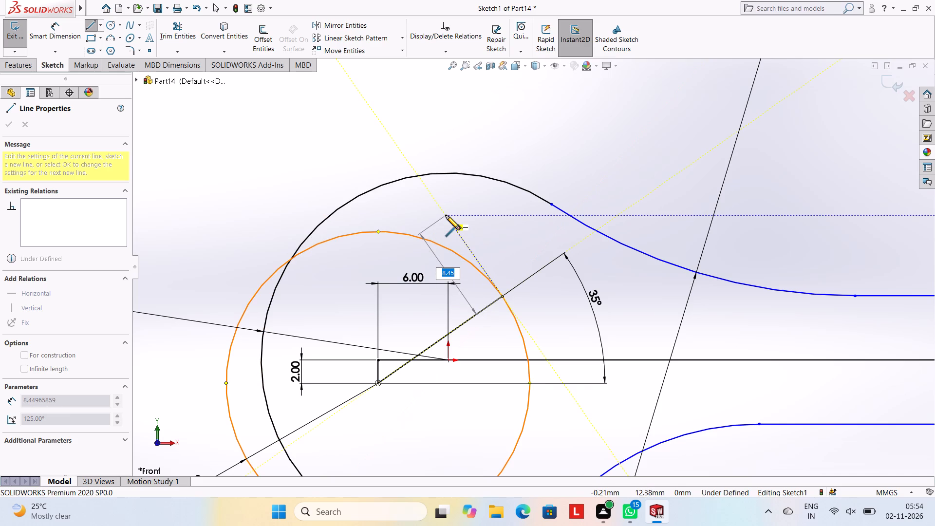
type("8.5")
key("Return")
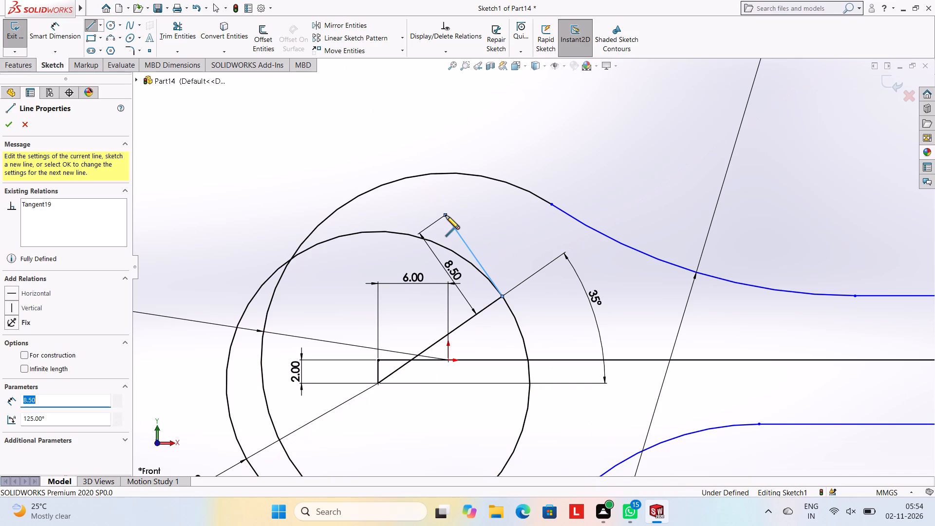
Continue with a 26 mm line parallel to the 35° line, a perpendicular 17 mm line, and a return line about 27 mm long.
scroll(387, 263, "up", 2)
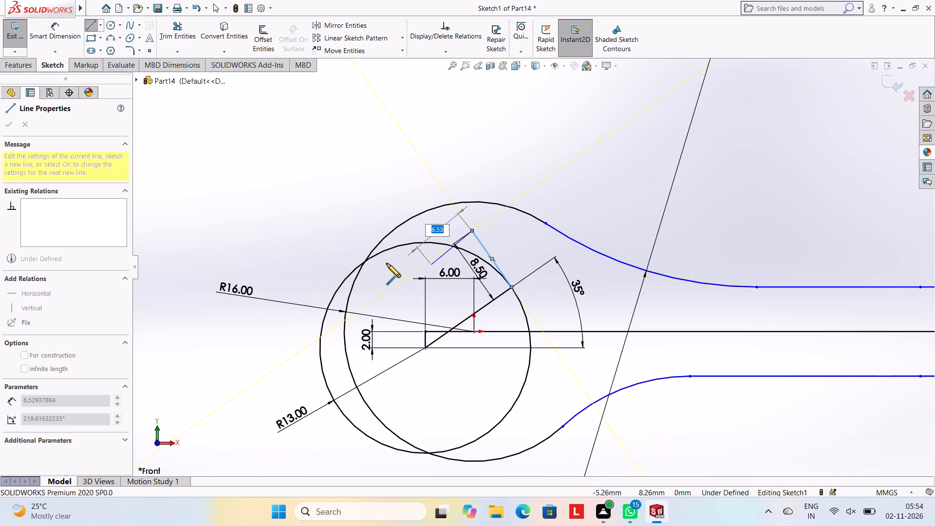
left_click(299, 352)
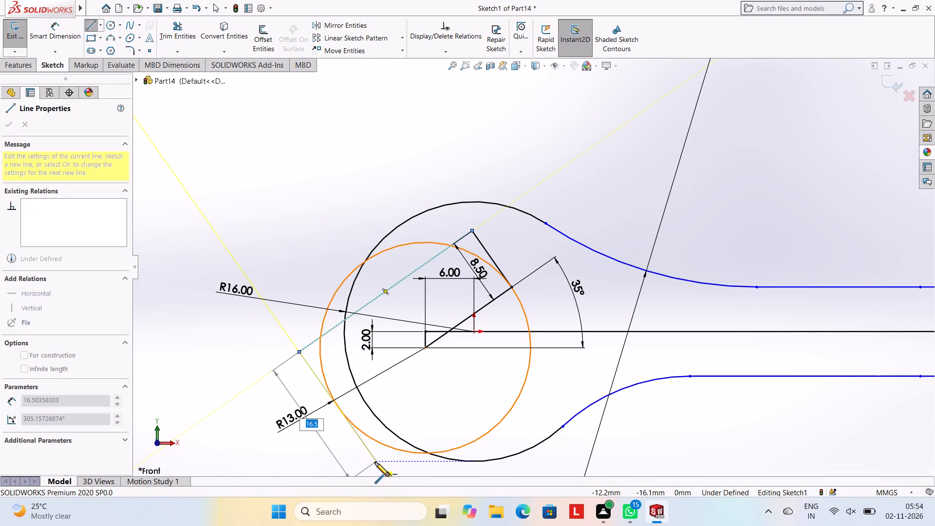
type("17")
key("Return")
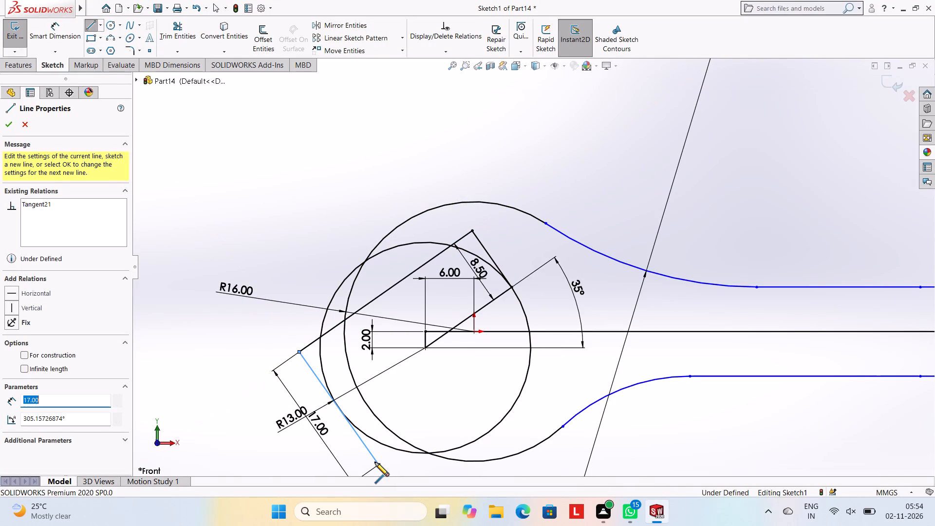
left_click(558, 337)
key("Escape")
key("Escape")
key("Escape")
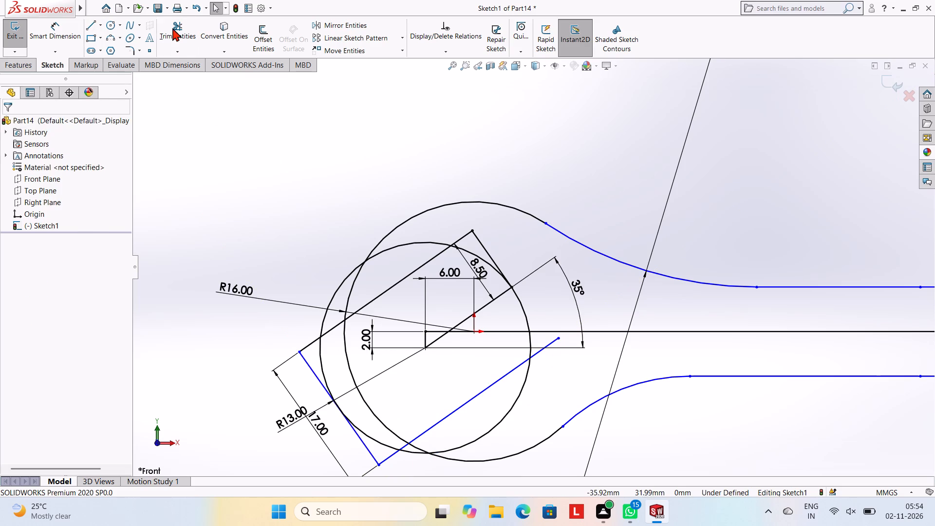
Trim away the 17 mm end line with its dimension, the upper jaw line's overhang, and the R13 arc outside the R16 circle.
left_click(172, 28)
left_click(308, 343)
left_click(304, 358)
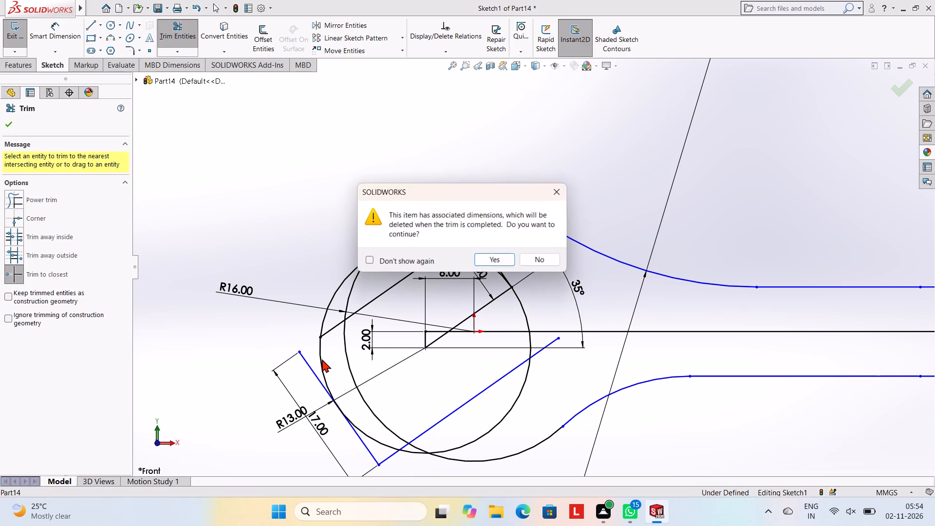
left_click(490, 261)
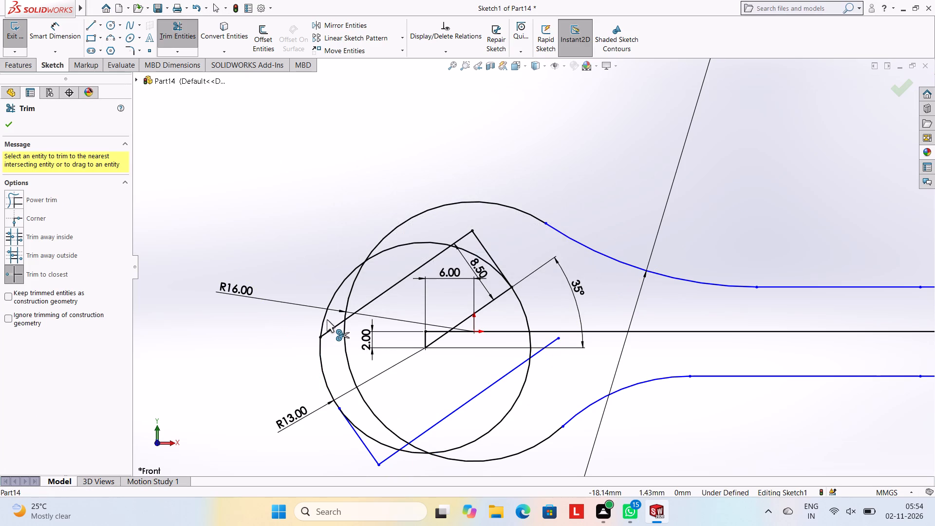
left_click(325, 319)
left_click(320, 351)
left_click(326, 334)
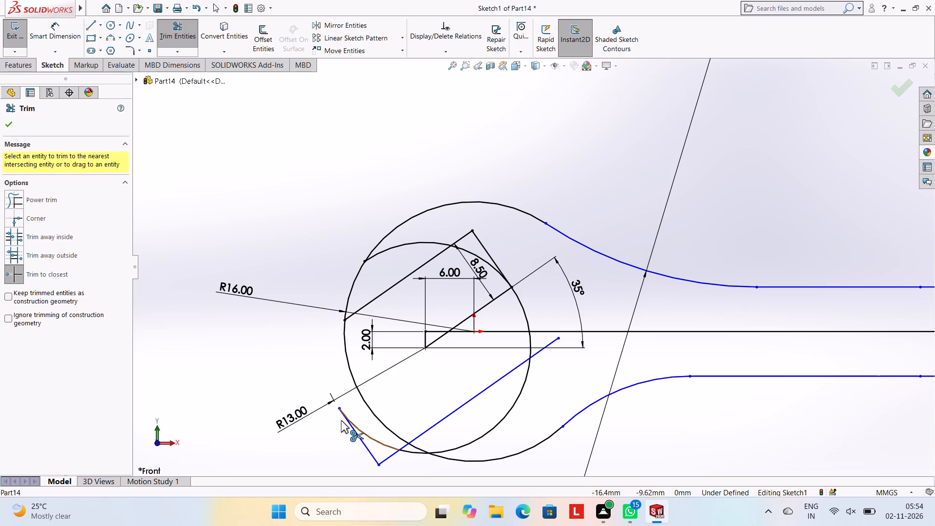
left_click(350, 427)
left_click(354, 427)
left_click(391, 454)
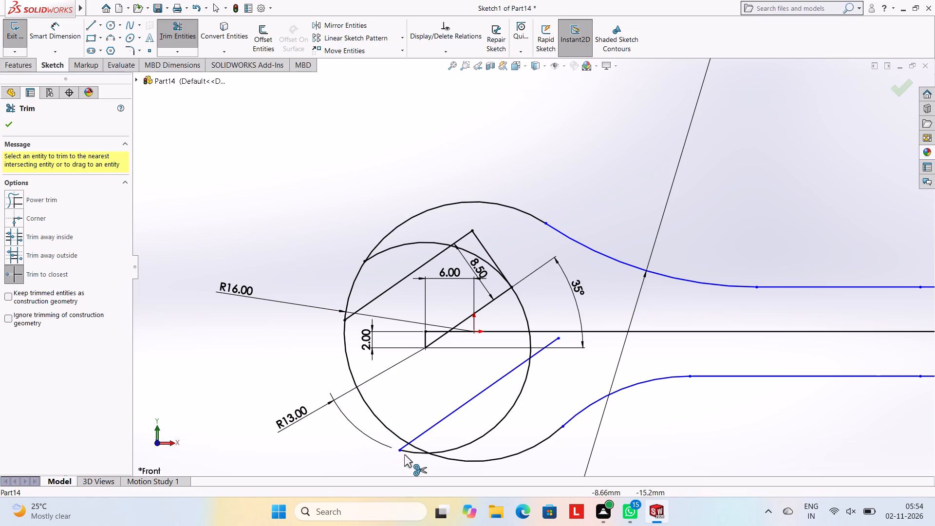
left_click(404, 451)
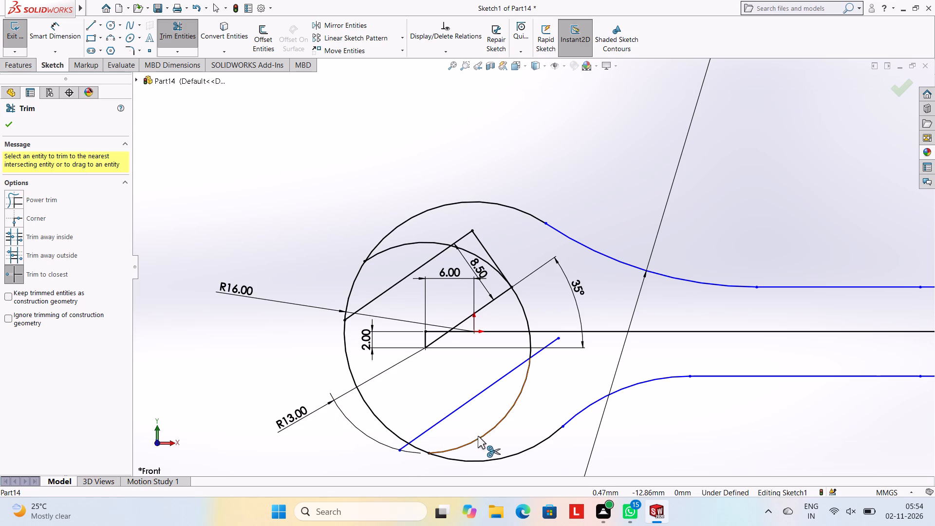
Trim the lower jaw line's two ends, the 8.5 mm line, the upper line's overshoot, and the R13 arcs outside the slot.
left_click(482, 440)
left_click(400, 451)
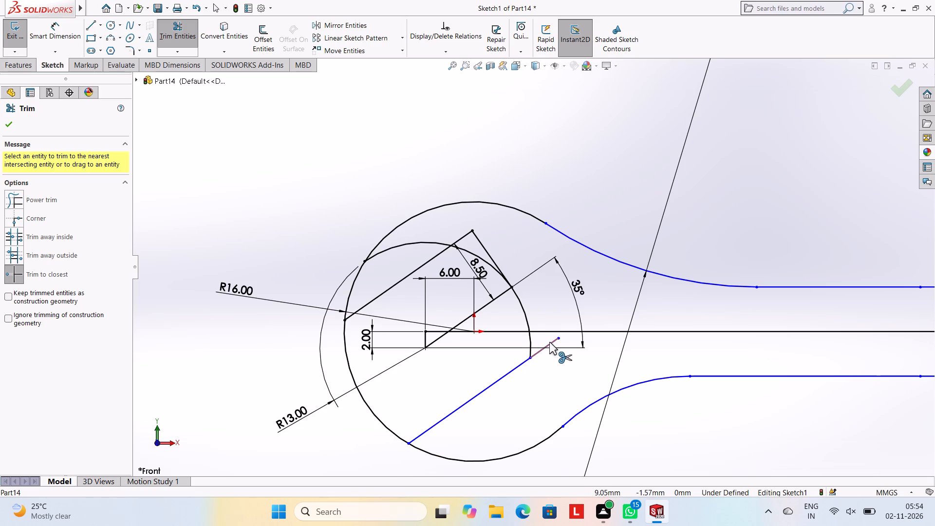
left_click(549, 342)
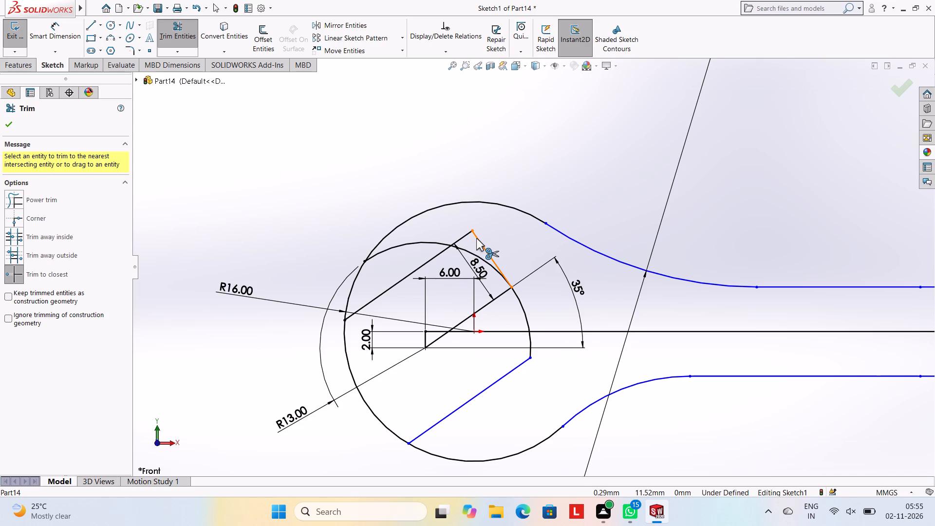
left_click(476, 238)
left_click(467, 236)
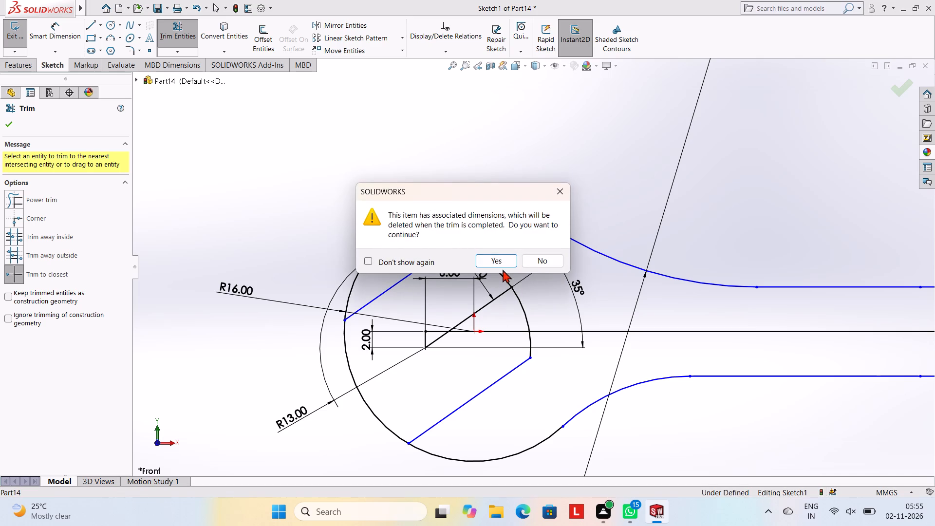
left_click(499, 260)
left_click(417, 240)
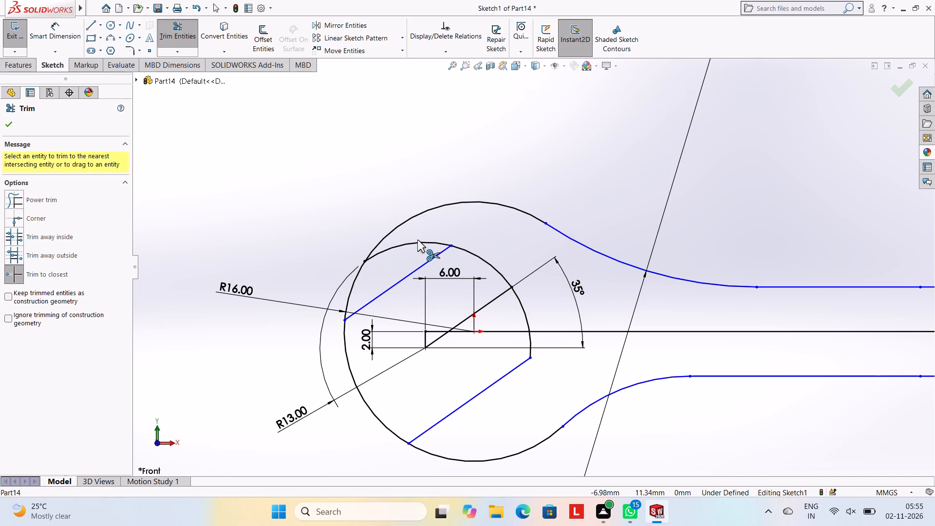
left_click(413, 244)
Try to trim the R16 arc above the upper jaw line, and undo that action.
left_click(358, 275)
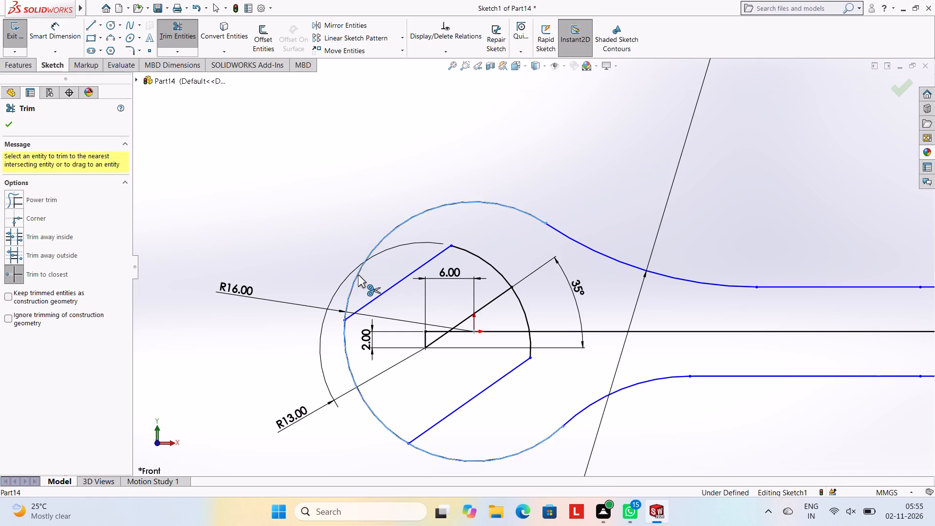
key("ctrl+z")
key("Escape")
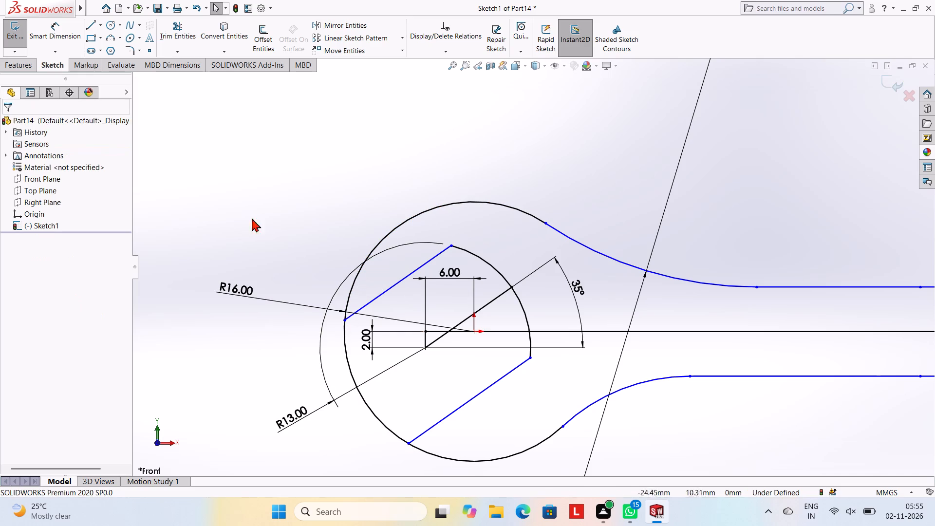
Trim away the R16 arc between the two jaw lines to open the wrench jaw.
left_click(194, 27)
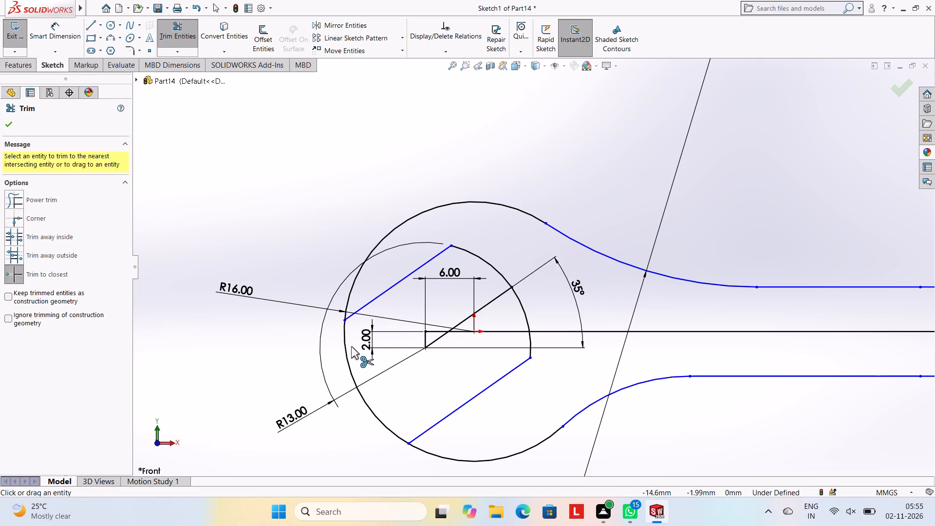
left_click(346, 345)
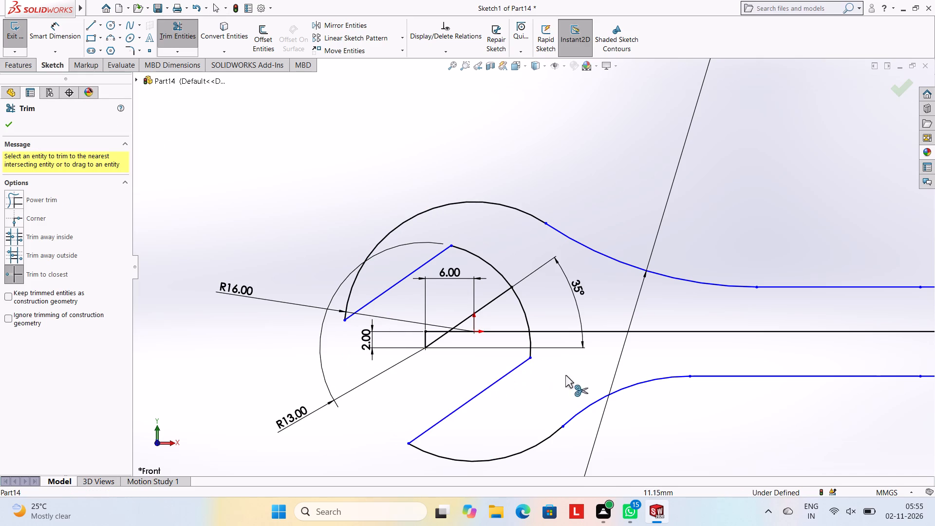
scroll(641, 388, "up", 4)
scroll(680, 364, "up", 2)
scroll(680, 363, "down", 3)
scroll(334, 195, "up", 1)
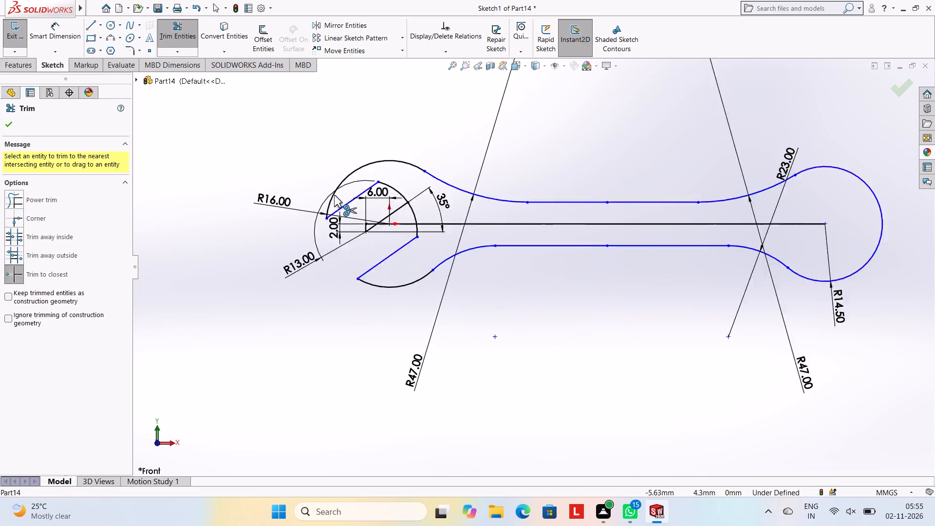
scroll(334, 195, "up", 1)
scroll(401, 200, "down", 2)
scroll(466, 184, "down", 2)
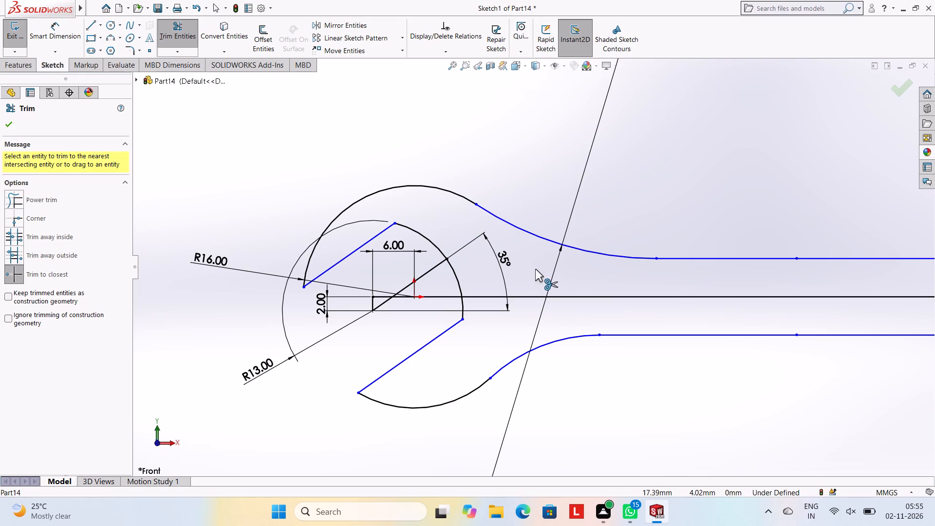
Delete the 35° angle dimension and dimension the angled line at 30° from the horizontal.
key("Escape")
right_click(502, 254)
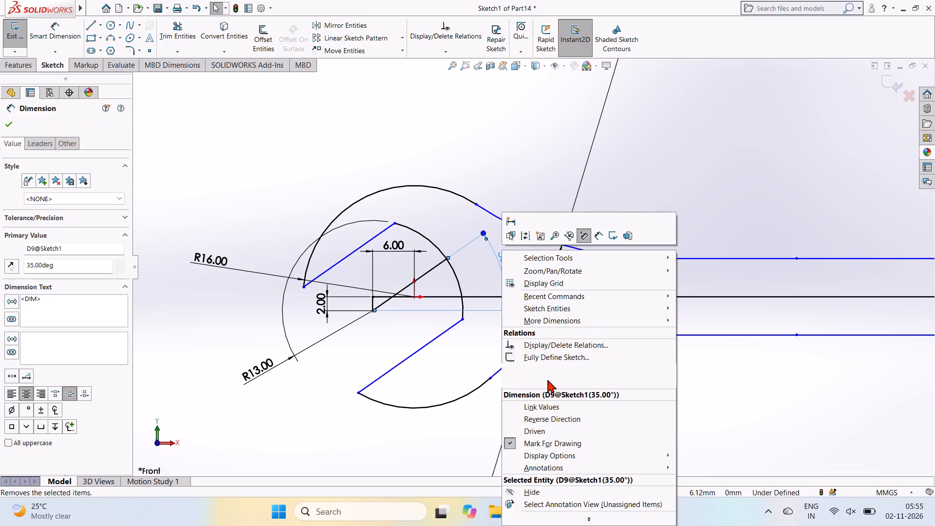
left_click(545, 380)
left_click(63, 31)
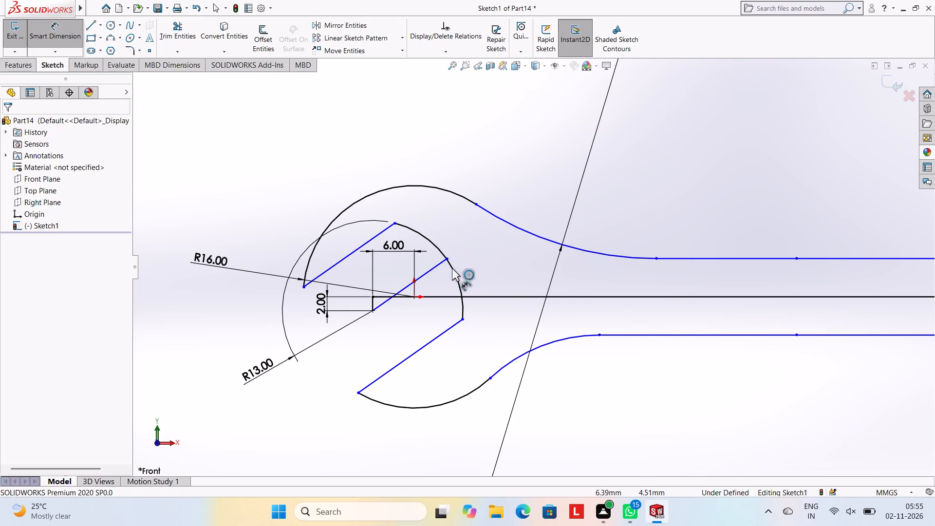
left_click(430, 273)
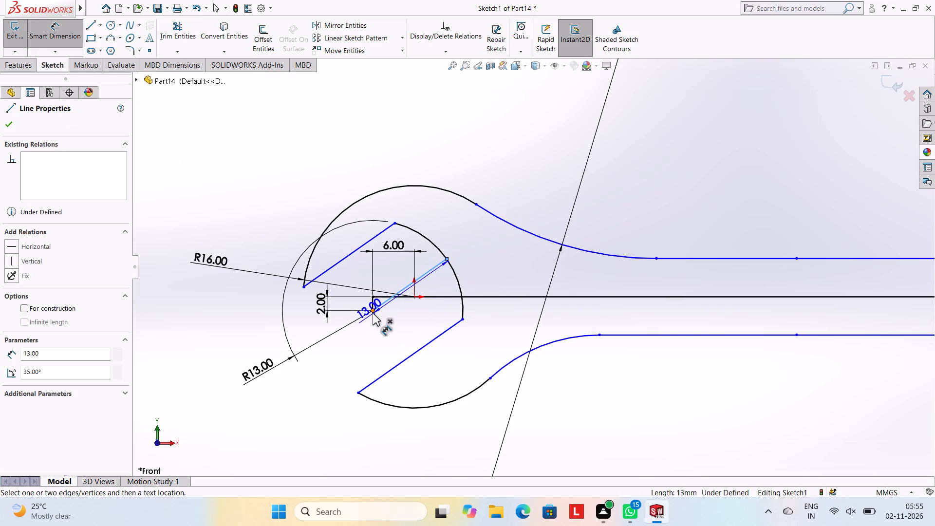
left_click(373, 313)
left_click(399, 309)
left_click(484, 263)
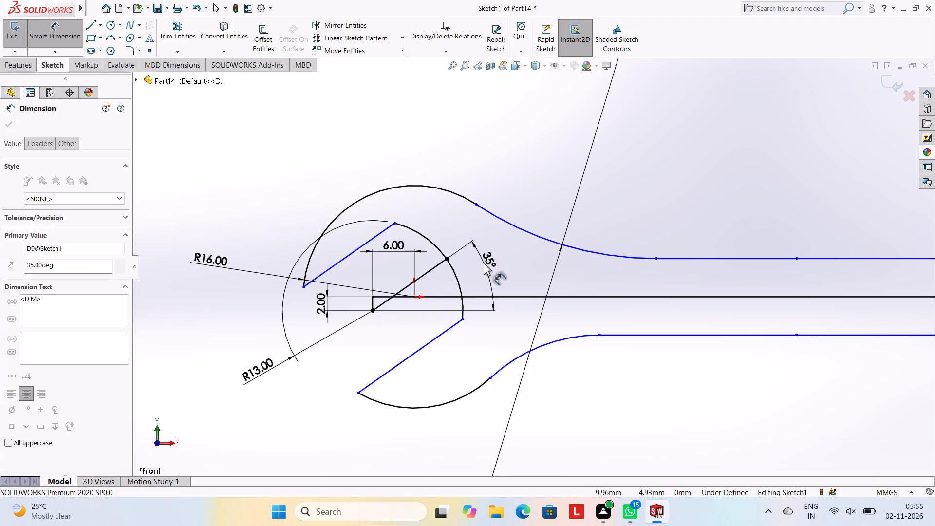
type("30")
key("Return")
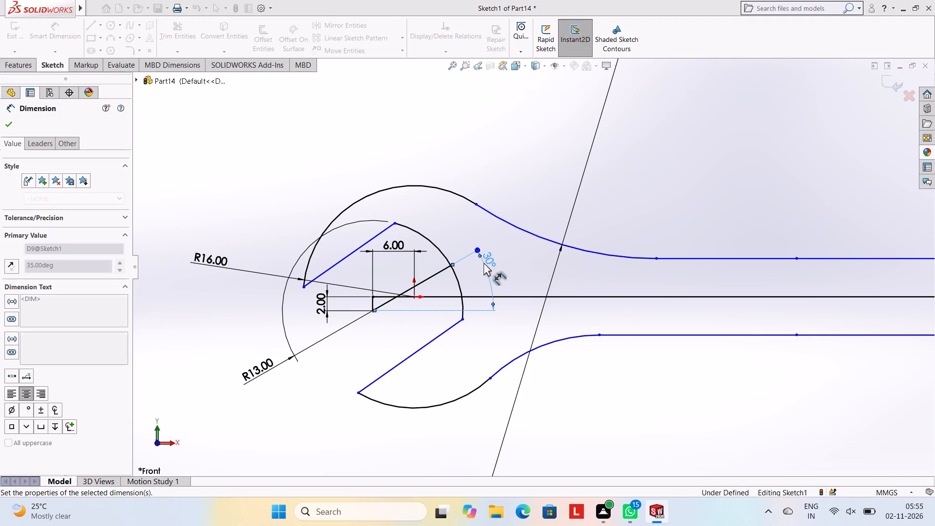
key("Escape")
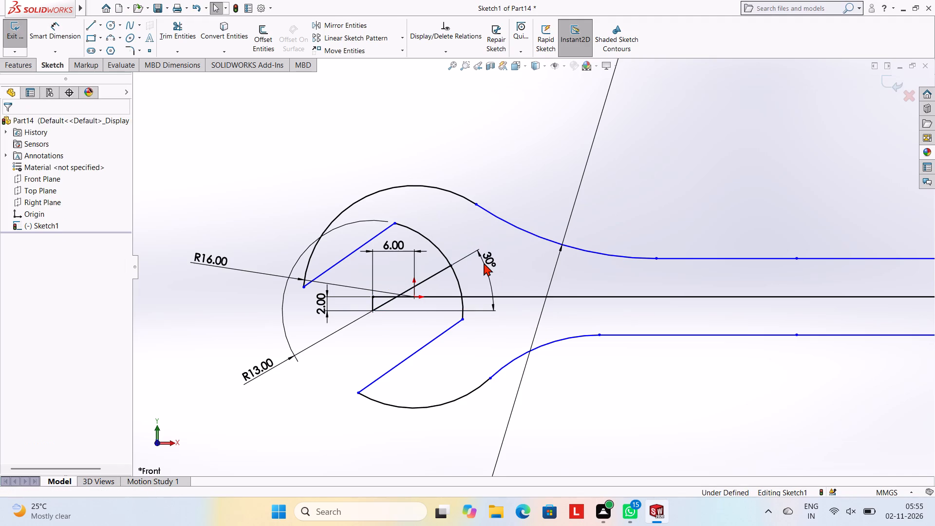
Undo the jaw trims, jaw lines and 35° dimension, keeping the 2 mm line, R13 circle and undimensioned angled line.
key("ctrl+z")
key("ctrl+z")
key("ctrl+z")
key("ctrl+z")
key("ctrl+z")
key("ctrl+z")
key("ctrl+z")
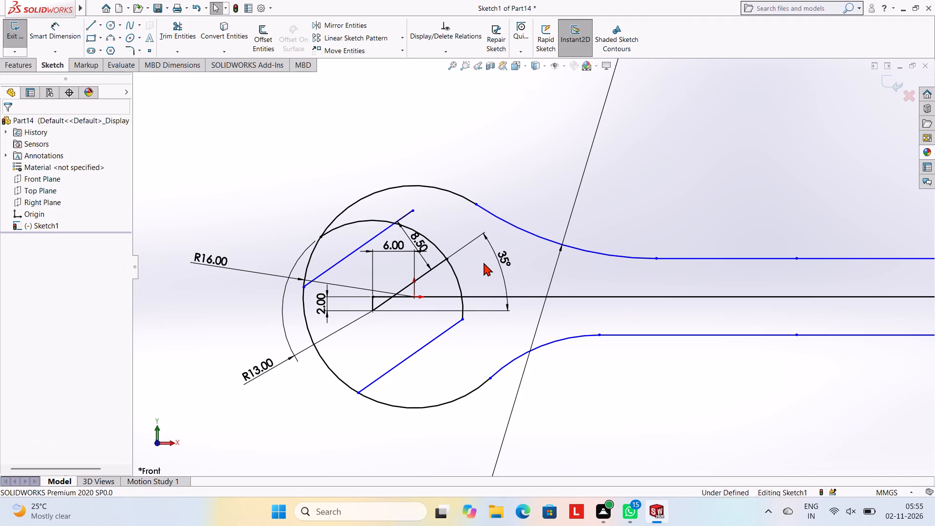
key("ctrl+z")
key("ctrl+z")
key("ctrl+z")
key("ctrl+z")
key("ctrl+z")
key("ctrl+z")
key("ctrl+z")
key("ctrl+z")
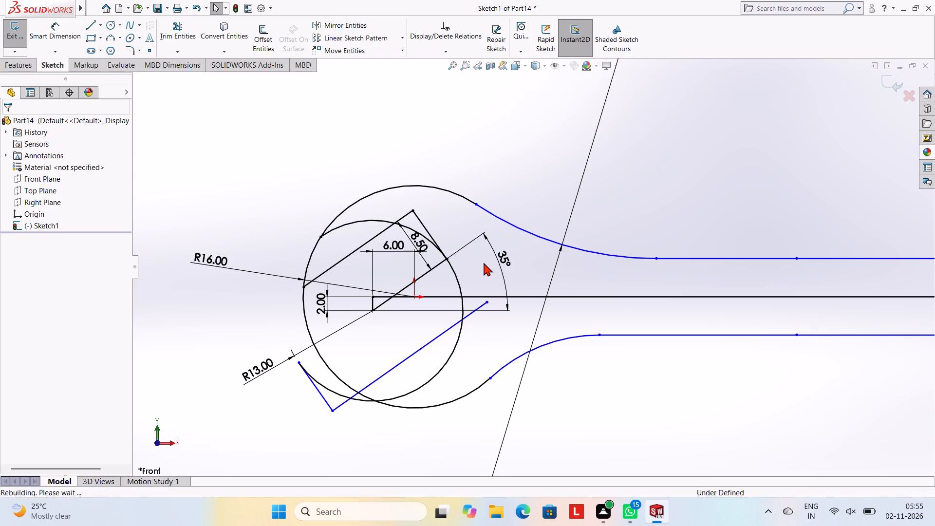
key("ctrl+z")
key("ctrl+z")
key("ctrl+z")
key("ctrl+z")
key("ctrl+z")
key("ctrl+z")
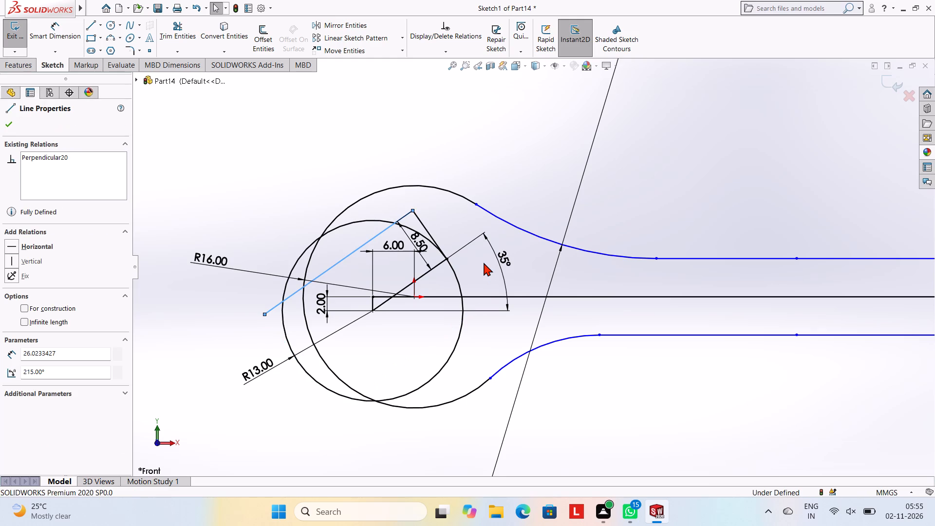
key("ctrl+z")
key("ctrl+z")
key("ctrl+z")
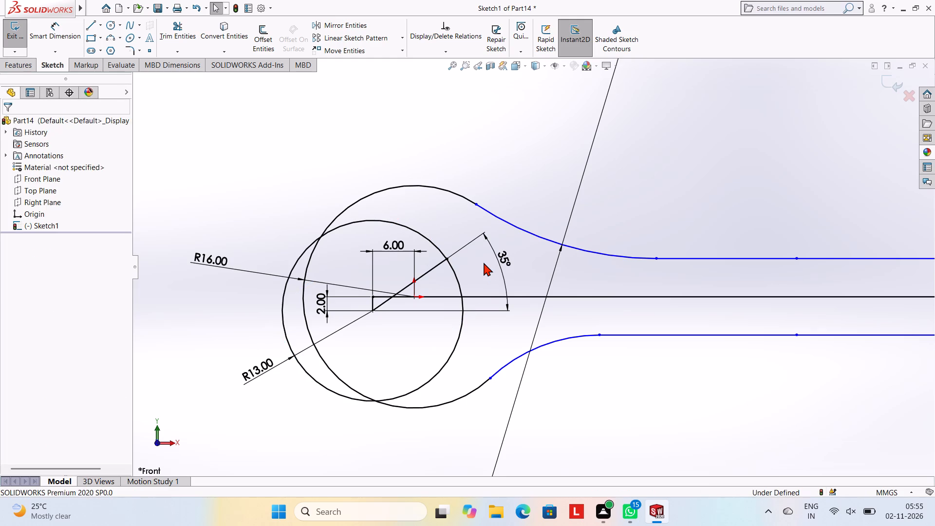
key("ctrl+z")
key("ctrl+z")
key("ctrl+z")
key("ctrl+z")
key("ctrl+z")
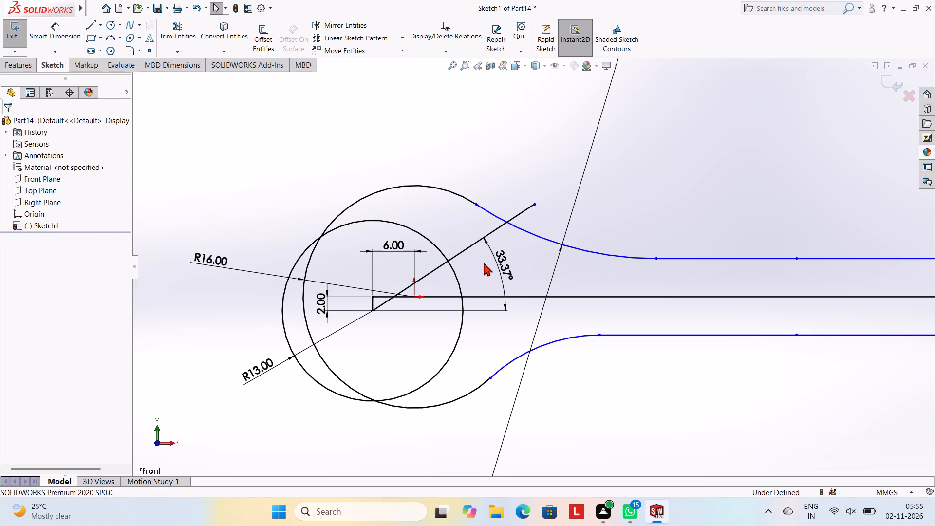
key("ctrl+z")
key("ctrl+z")
key("ctrl+z")
key("ctrl+z")
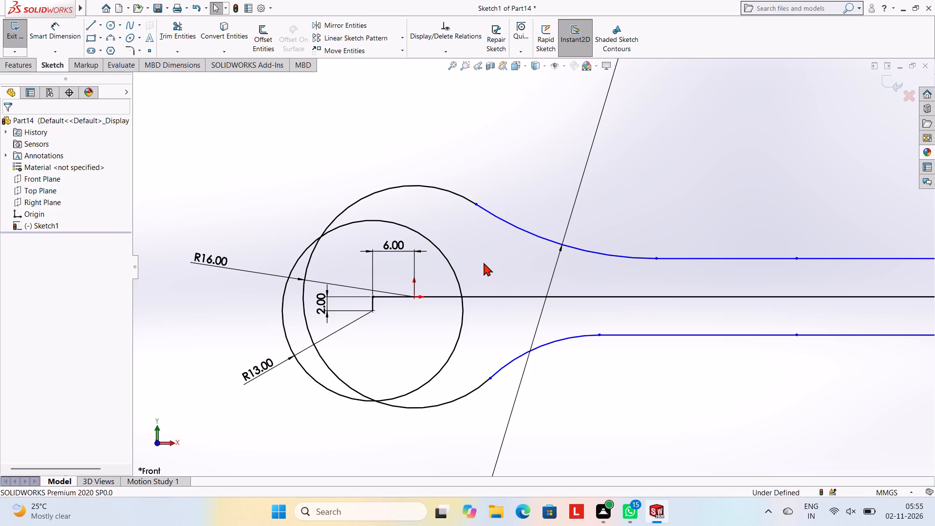
key("ctrl+z")
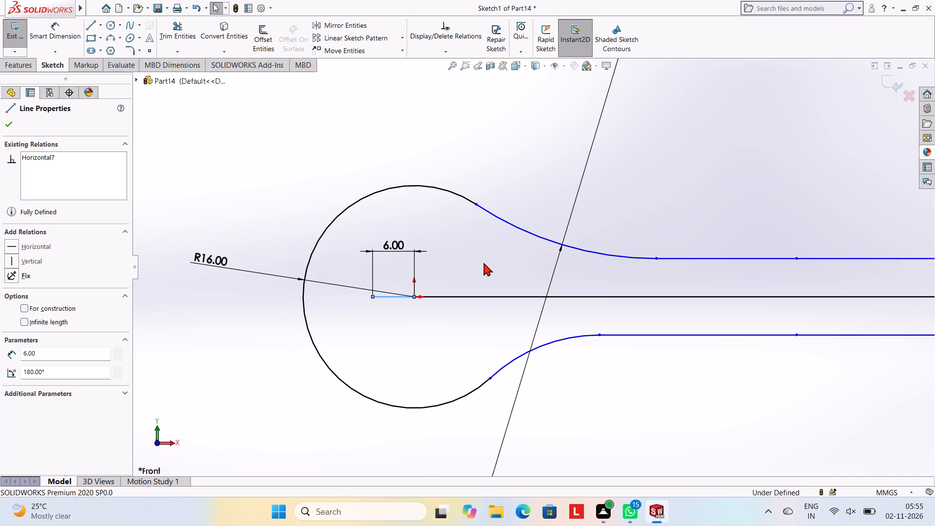
key("ctrl+y")
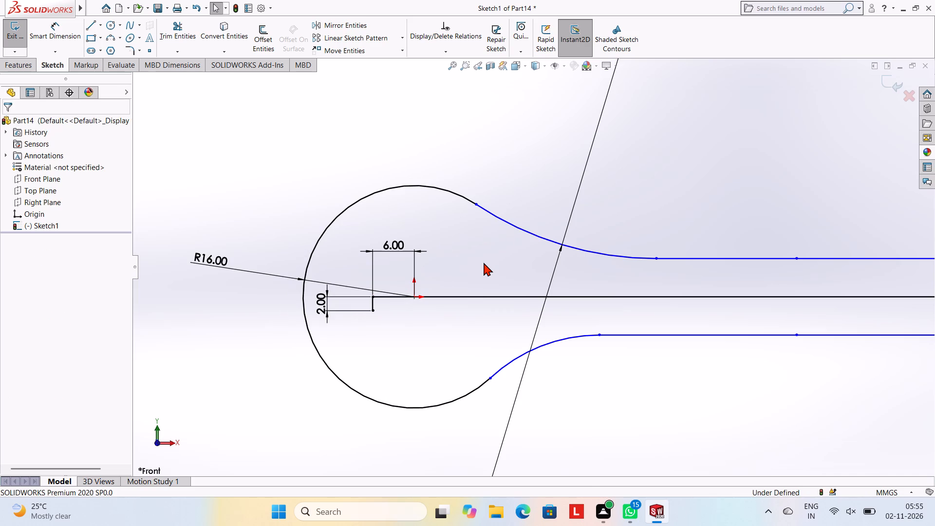
key("ctrl+y")
key("ctrl+y")
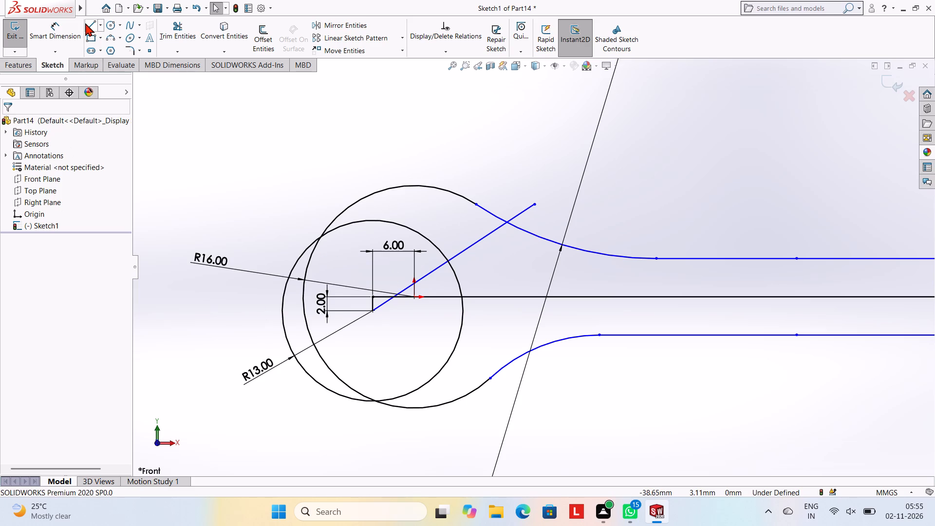
Dimension the angled line at 30° from the horizontal through its lower end at the R13 circle's centre.
left_click(69, 19)
left_click(490, 231)
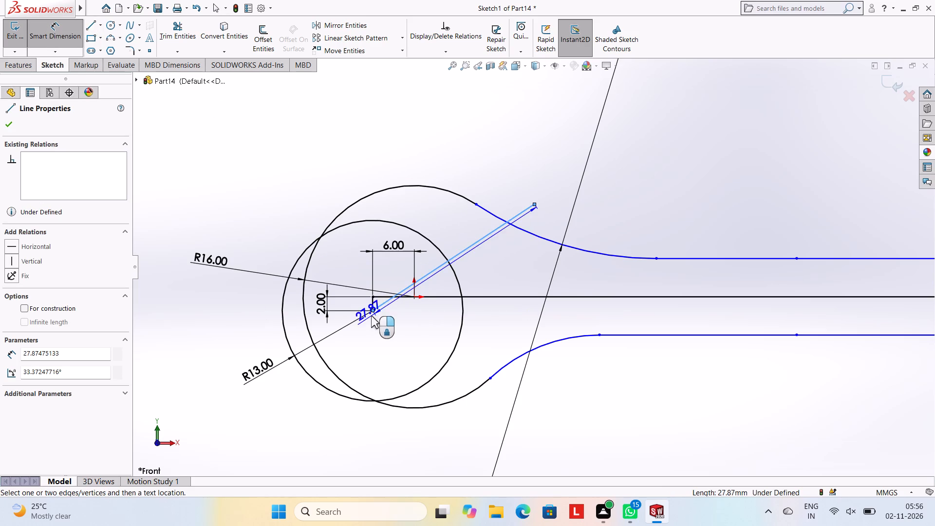
left_click(372, 311)
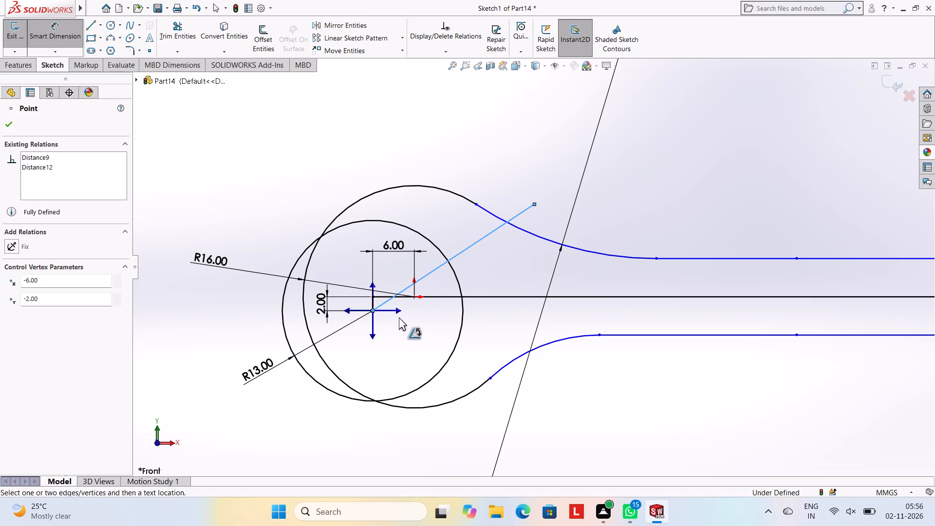
left_click(394, 311)
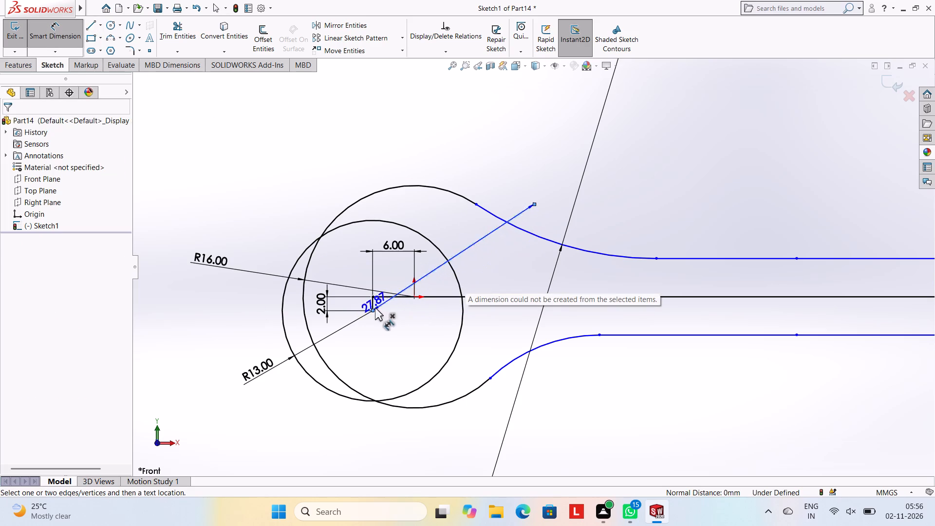
left_click(373, 310)
left_click(396, 308)
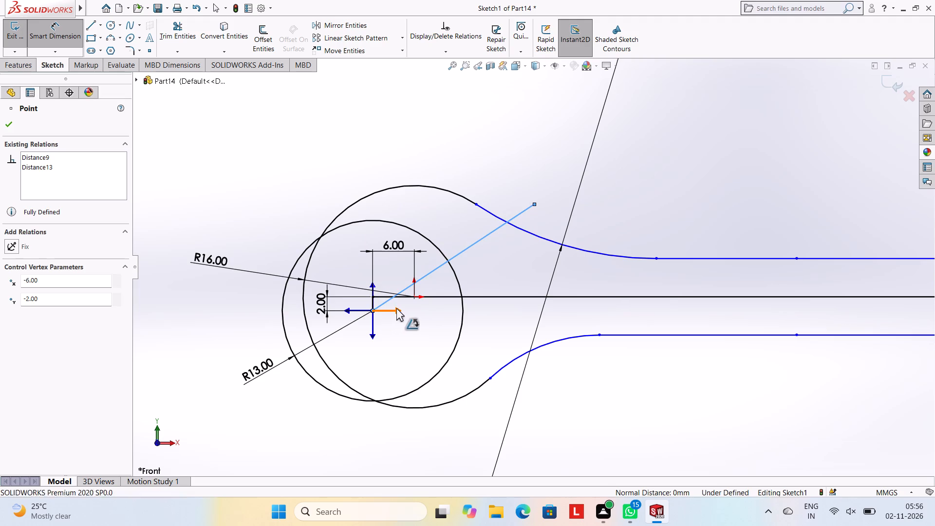
left_click(515, 263)
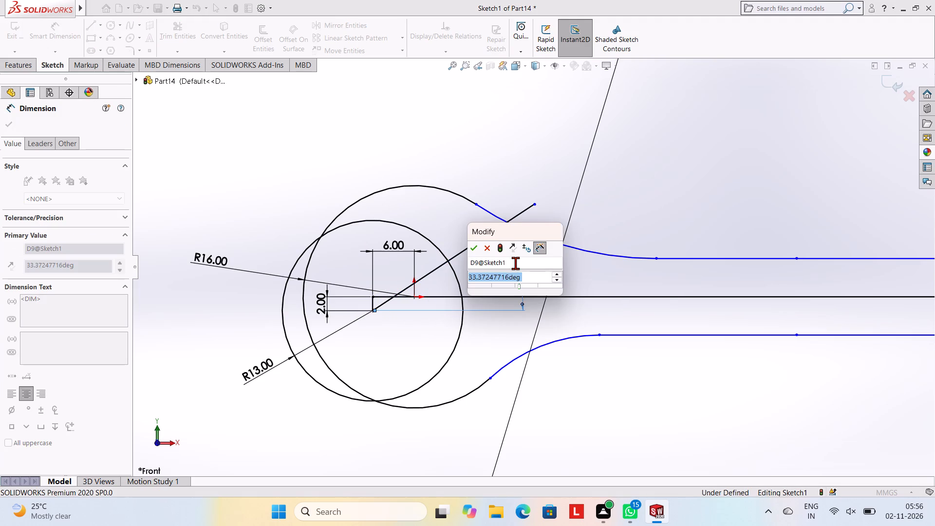
type("30")
key("Return")
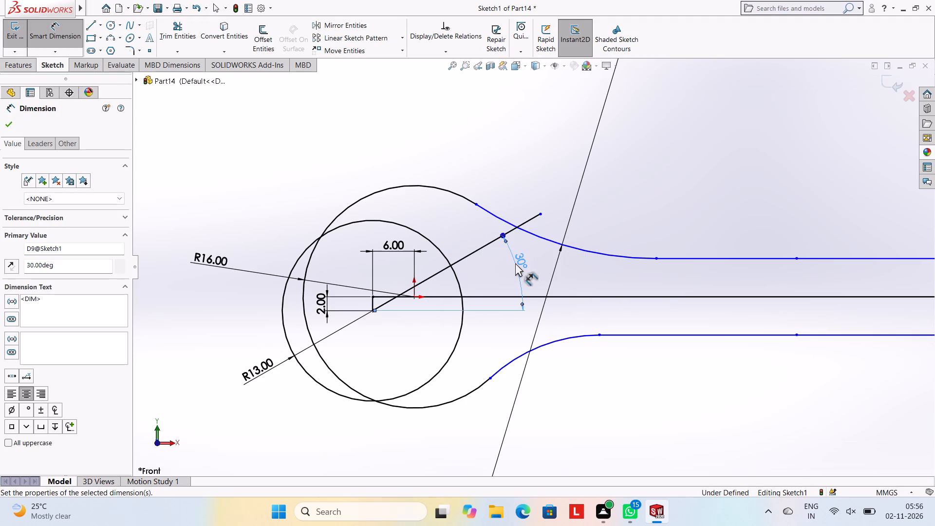
key("Escape")
key("Escape")
key("Escape")
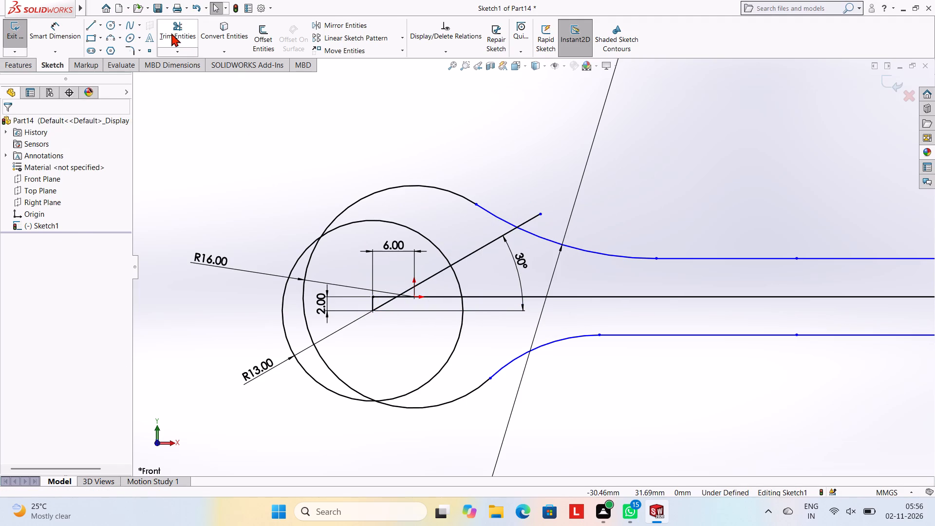
Trim the 30° line back to the R13 circle, removing both portions outside it.
left_click(171, 33)
scroll(548, 228, "down", 3)
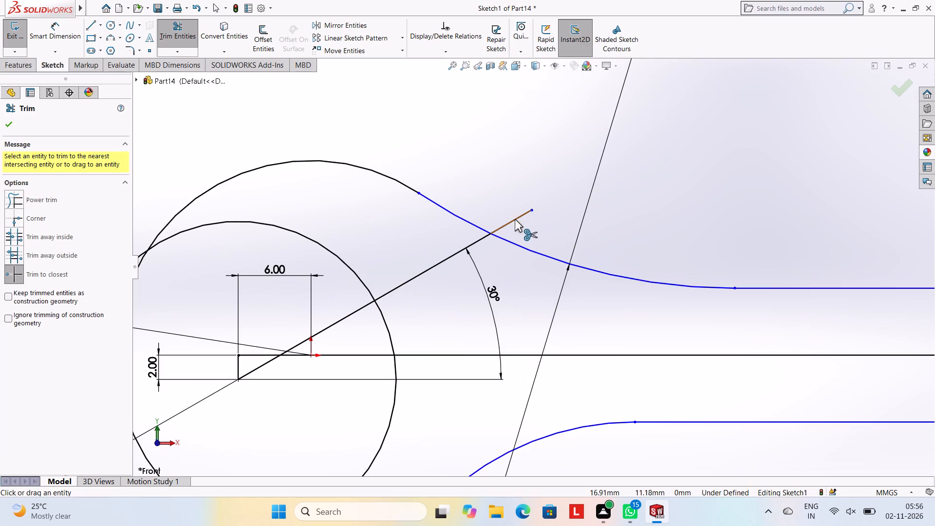
left_click(515, 219)
left_click(427, 273)
scroll(427, 273, "up", 4)
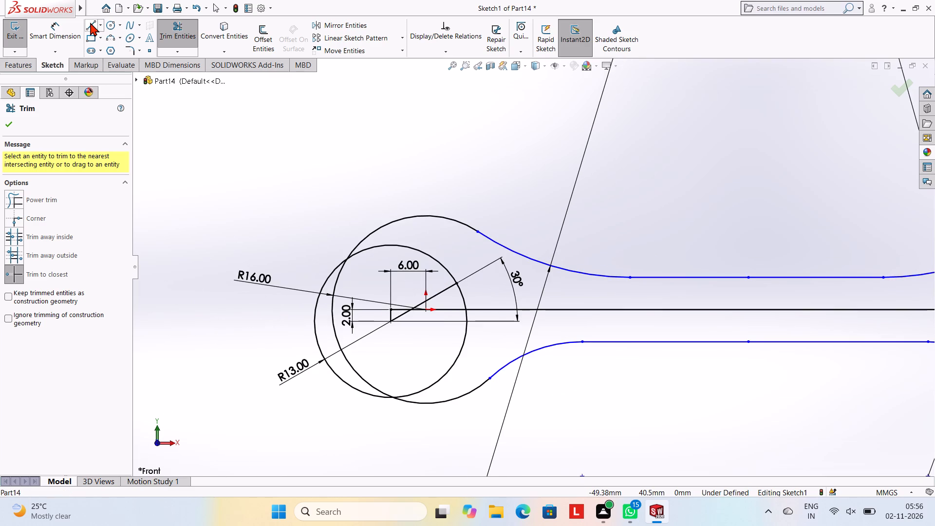
Sketch the jaw outline from the 30° line's end: perpendicular 8.5 mm, a long parallel line, perpendicular 17 mm, and a parallel return past the R13 circle.
left_click(90, 22)
left_click_drag(457, 283, 453, 279)
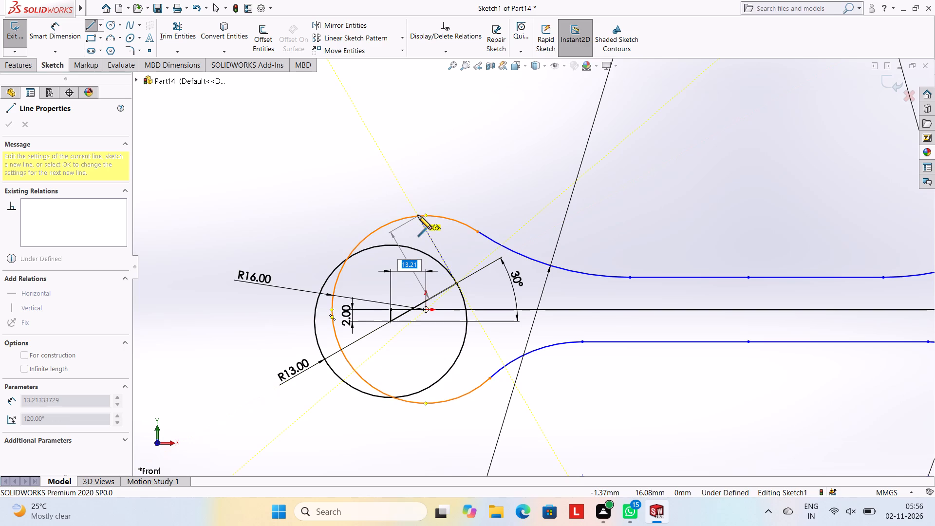
type("8.5")
key("Return")
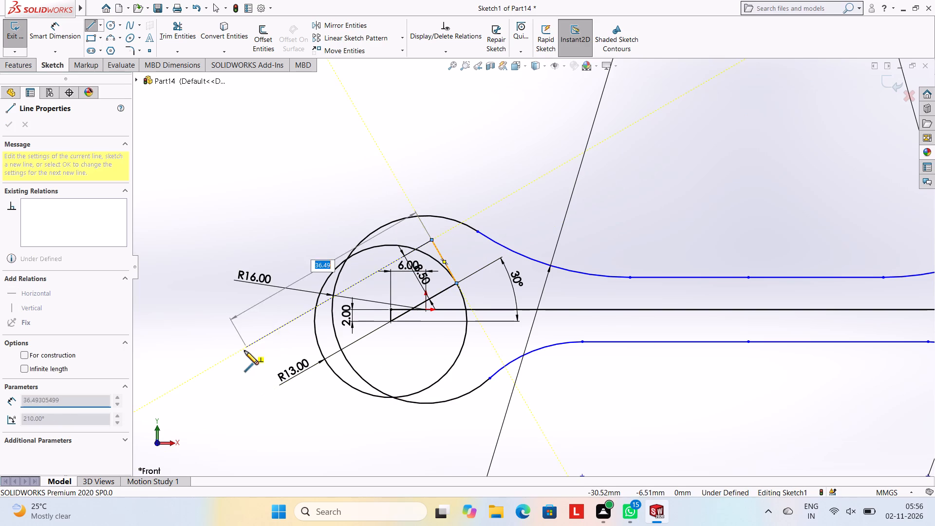
left_click(240, 353)
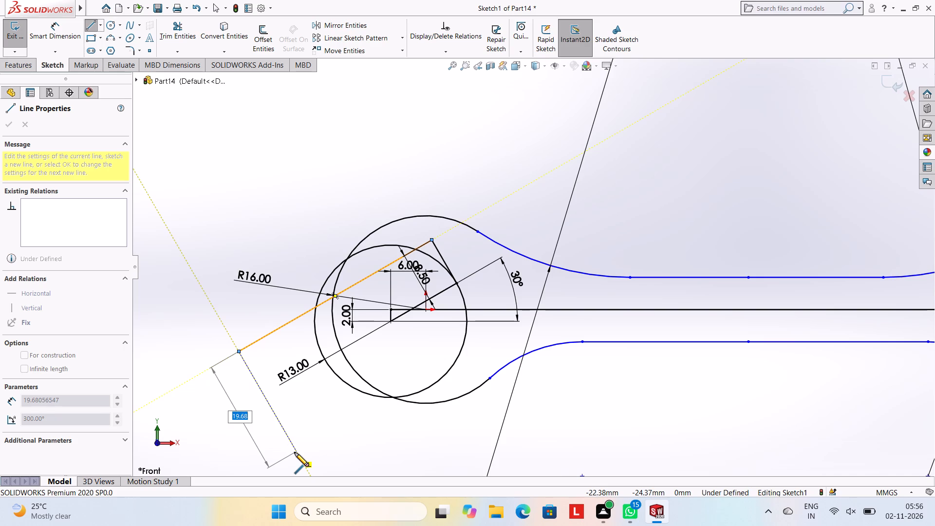
type("17")
key("Return")
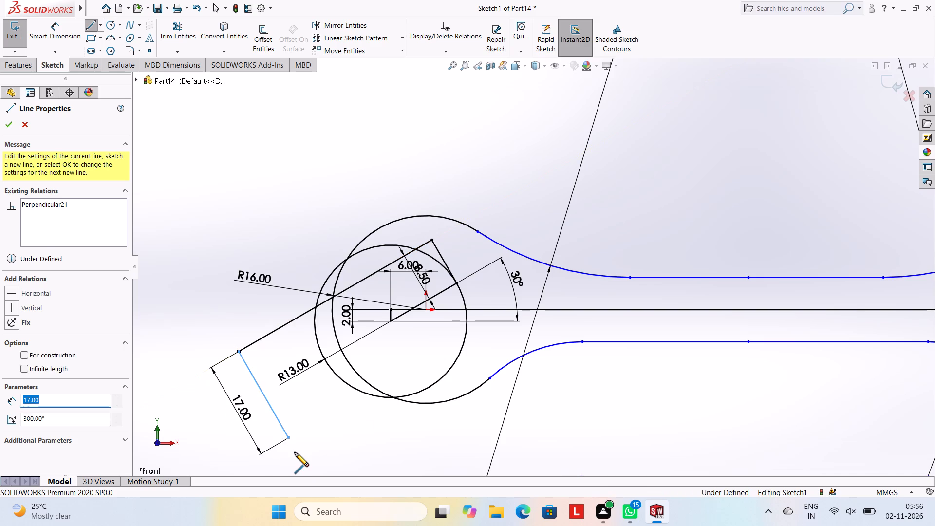
left_click(496, 315)
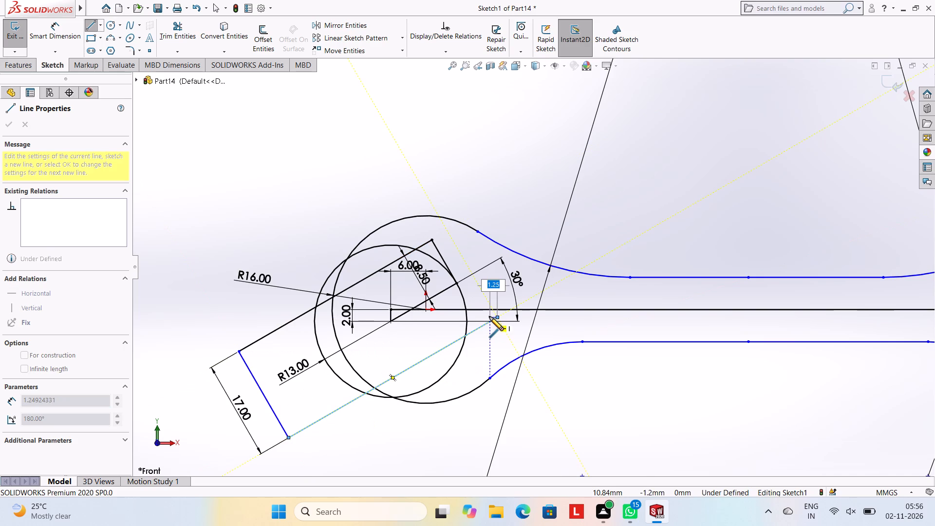
key("Escape")
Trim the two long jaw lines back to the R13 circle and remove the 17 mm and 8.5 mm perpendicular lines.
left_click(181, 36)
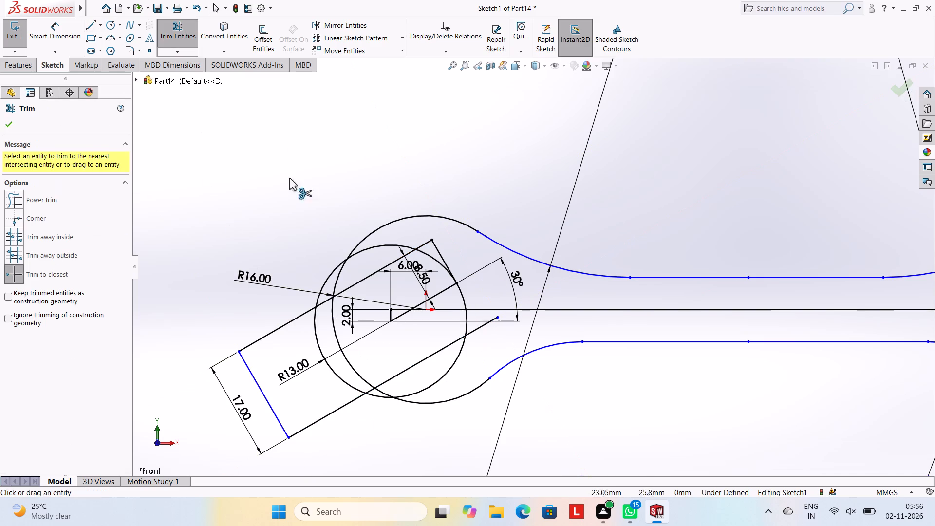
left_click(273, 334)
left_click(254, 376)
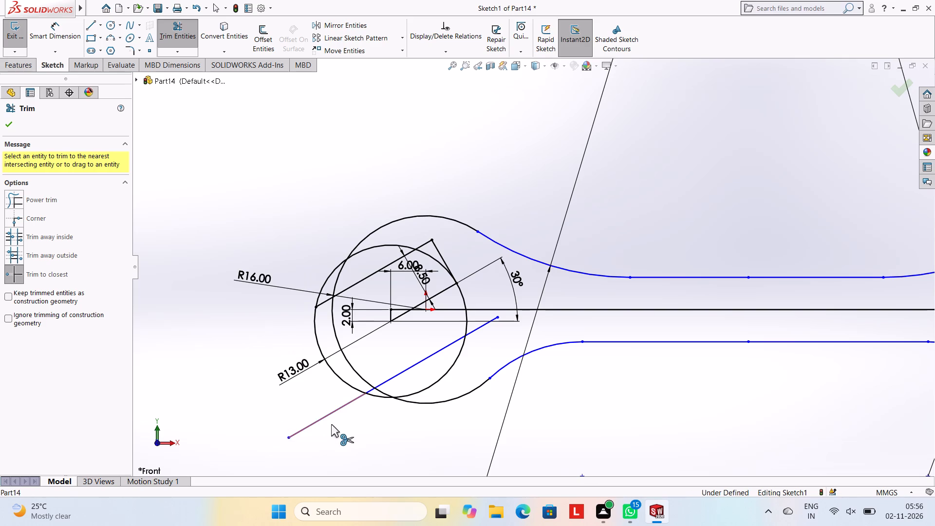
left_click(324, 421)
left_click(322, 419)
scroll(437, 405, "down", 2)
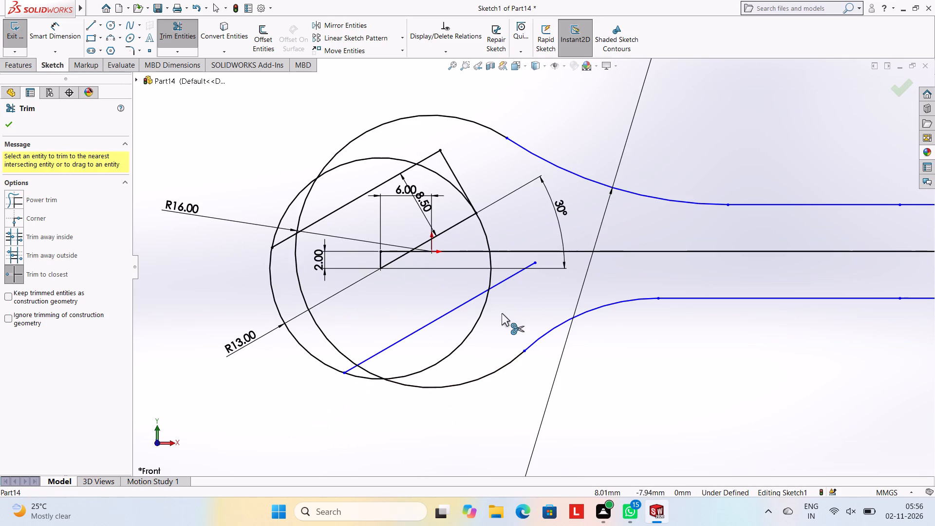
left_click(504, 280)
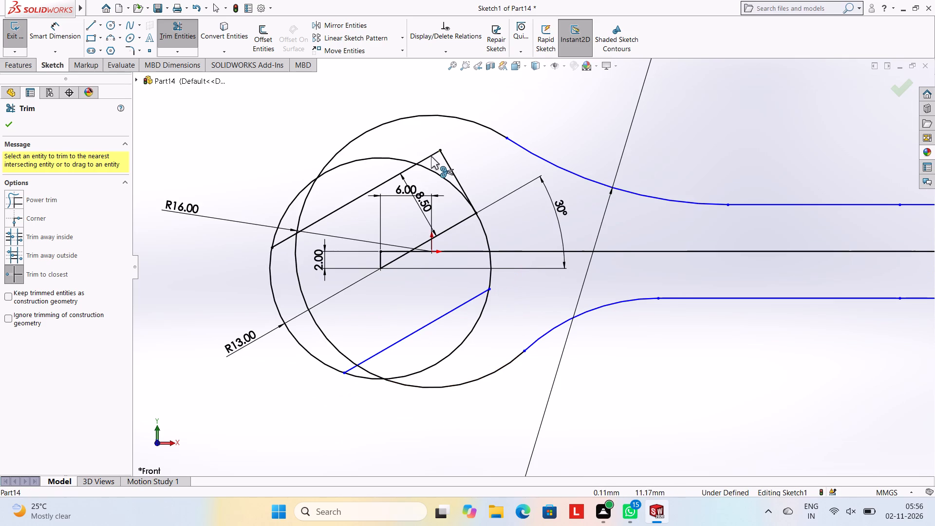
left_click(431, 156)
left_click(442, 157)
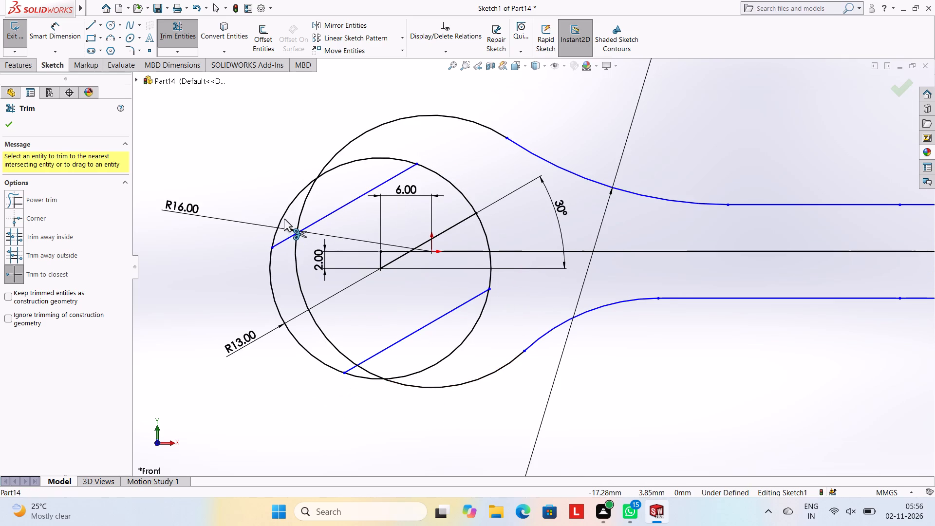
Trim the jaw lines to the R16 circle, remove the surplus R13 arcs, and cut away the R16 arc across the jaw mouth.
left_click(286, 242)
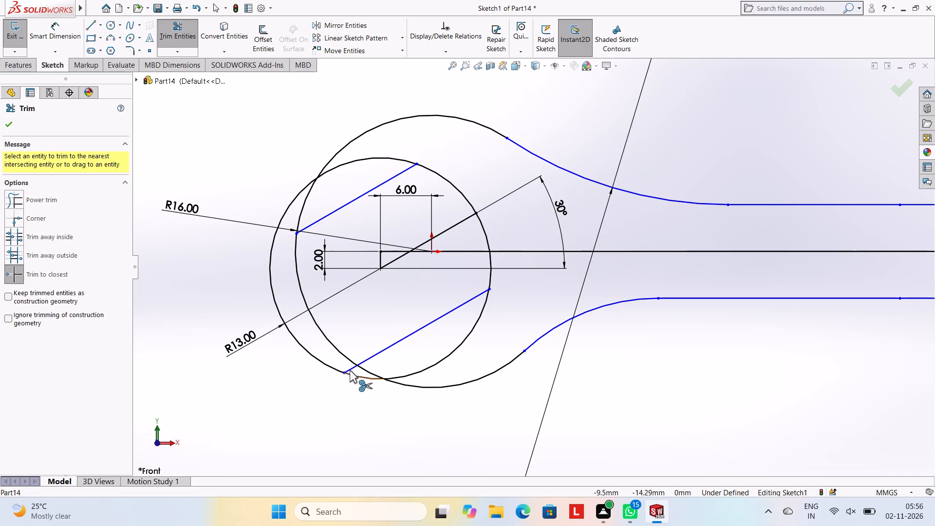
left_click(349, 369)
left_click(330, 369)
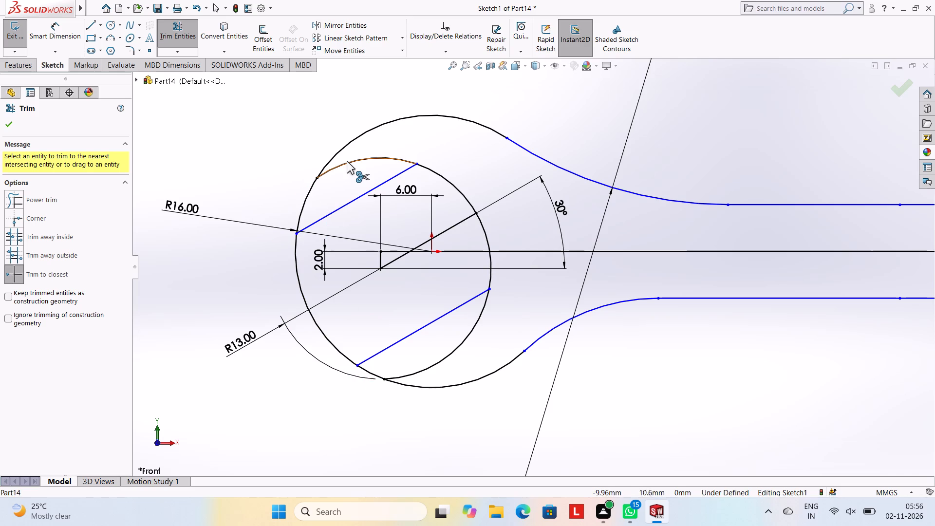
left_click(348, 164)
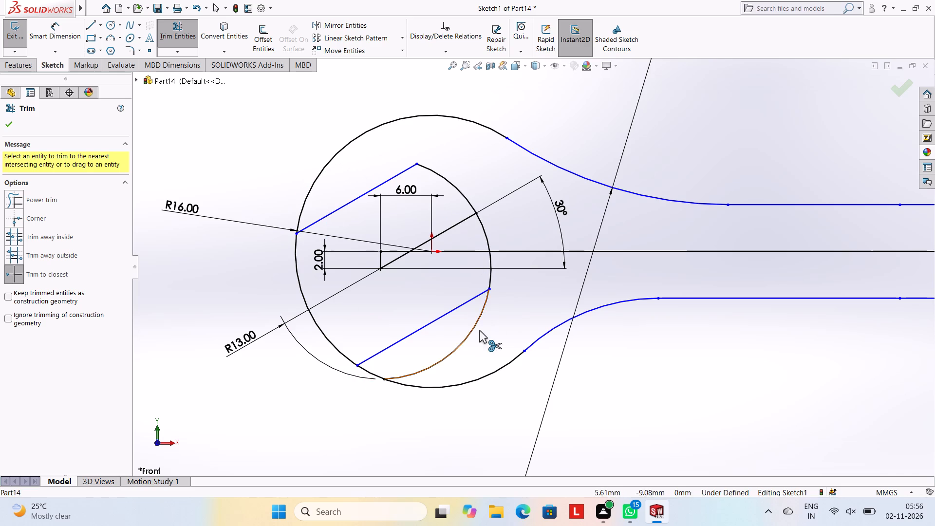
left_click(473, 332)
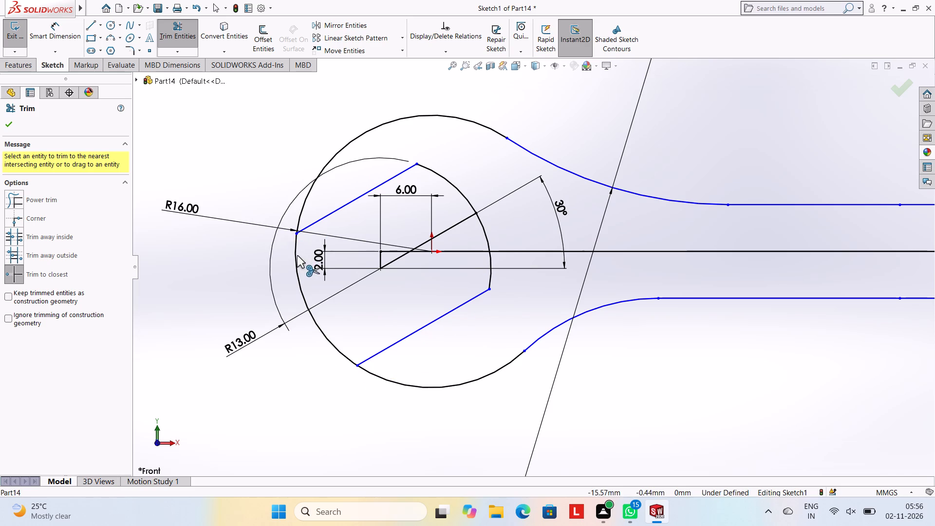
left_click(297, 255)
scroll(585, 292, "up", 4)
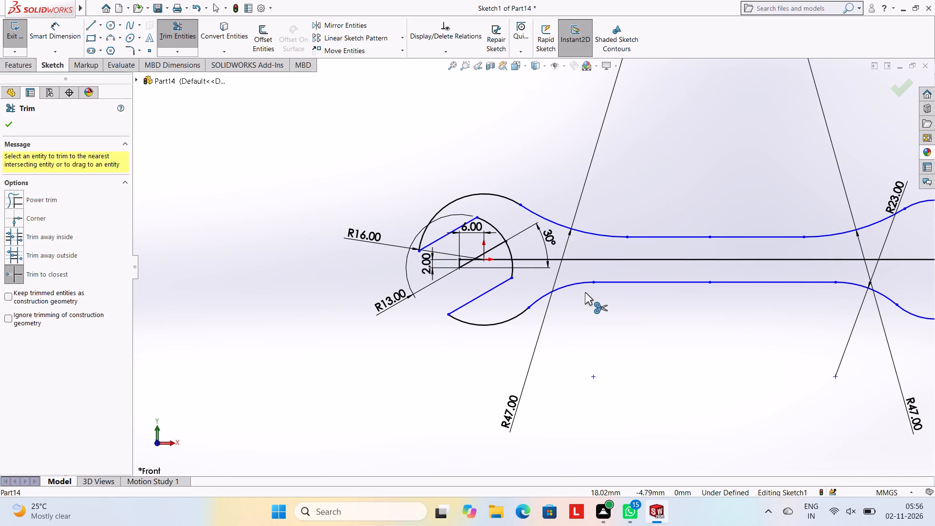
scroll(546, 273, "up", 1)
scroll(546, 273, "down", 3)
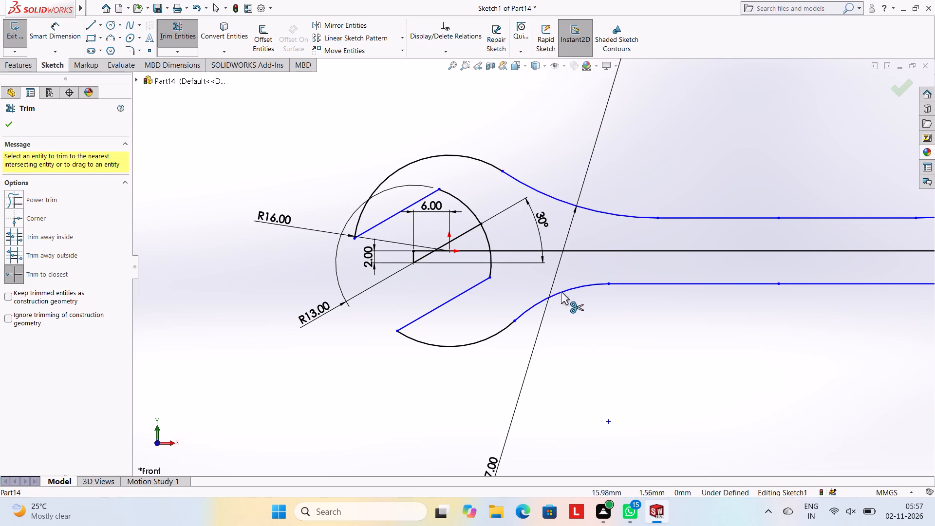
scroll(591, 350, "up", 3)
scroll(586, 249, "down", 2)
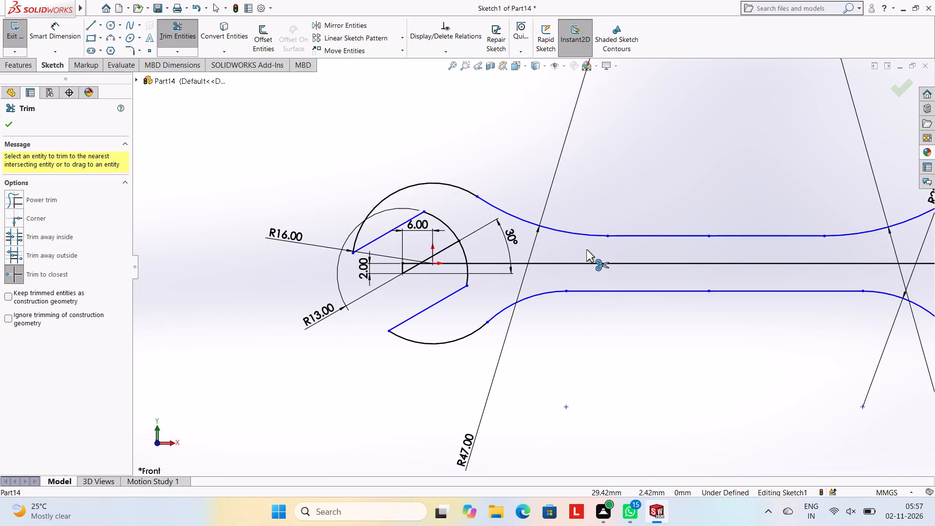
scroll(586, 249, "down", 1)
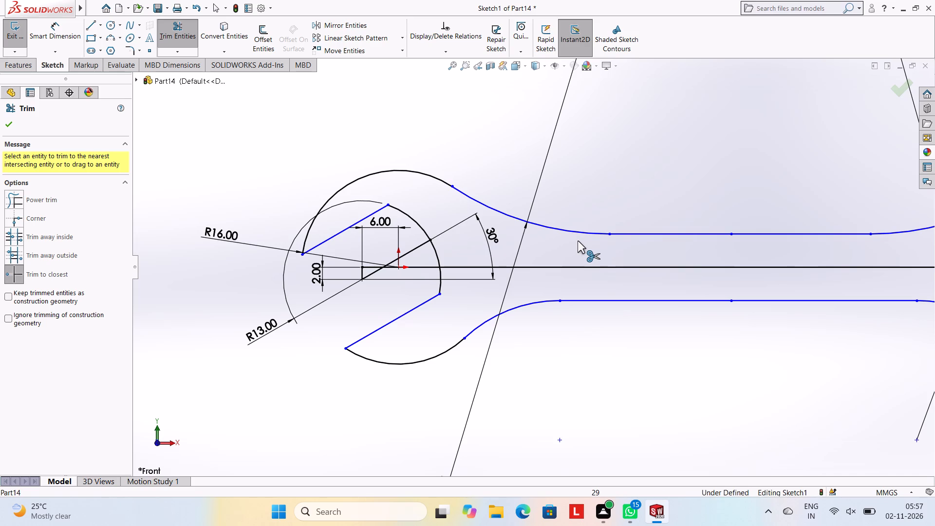
Undo the jaw trims, the jaw outline lines and the 30° angle value, keeping the R13 circle and the untrimmed angled line.
key("ctrl+z")
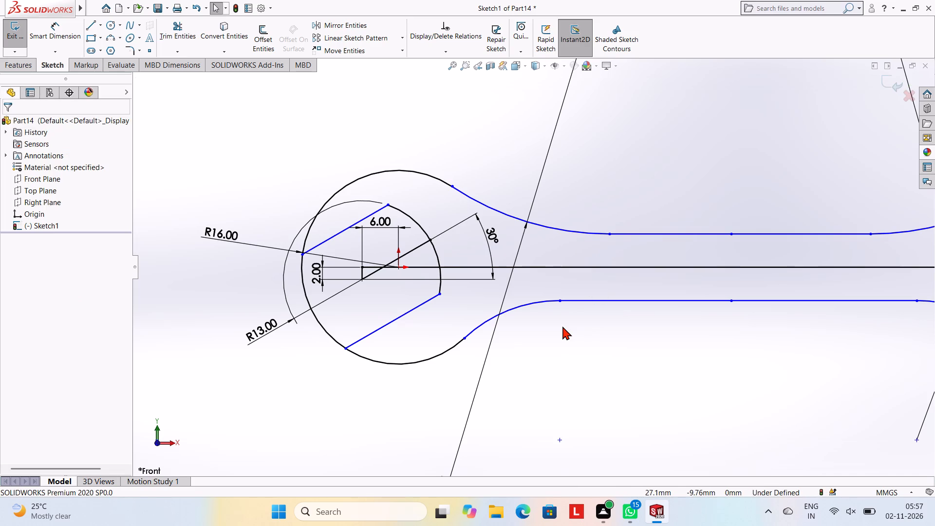
key("ctrl+z")
key("ctrl+z")
key("ctrl+z")
key("ctrl+z")
key("ctrl+z")
key("ctrl+z")
key("ctrl+z")
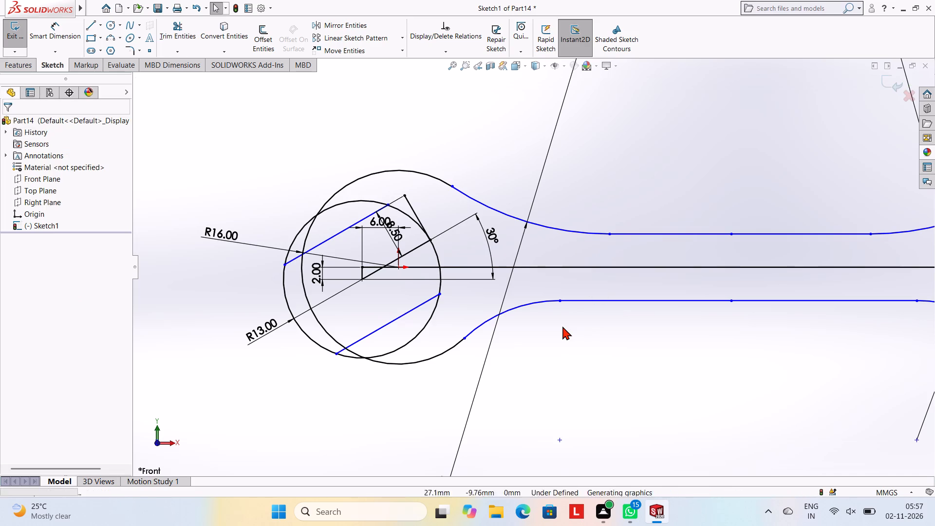
key("ctrl+z")
key("ctrl+z")
key("ctrl+z")
key("ctrl+z")
key("ctrl+z")
key("ctrl+z")
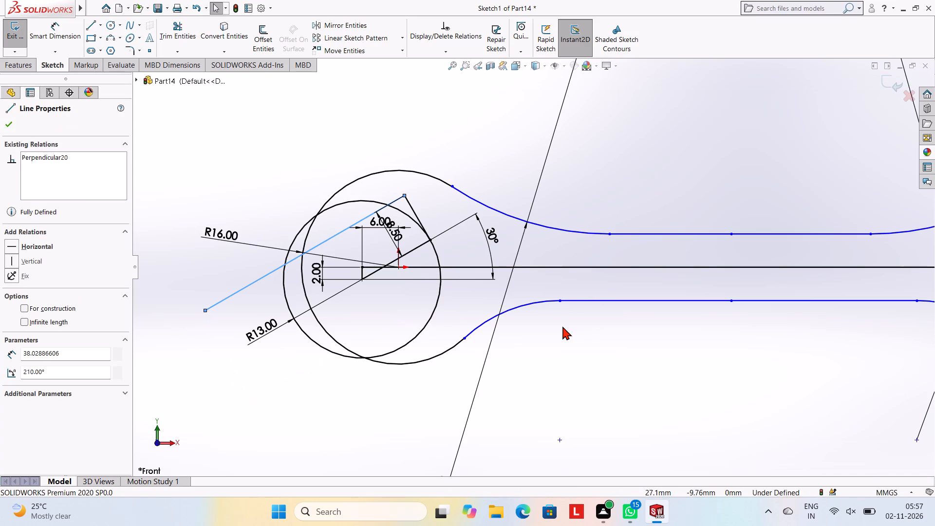
key("ctrl+z")
key("ctrl+z")
key("ctrl+z")
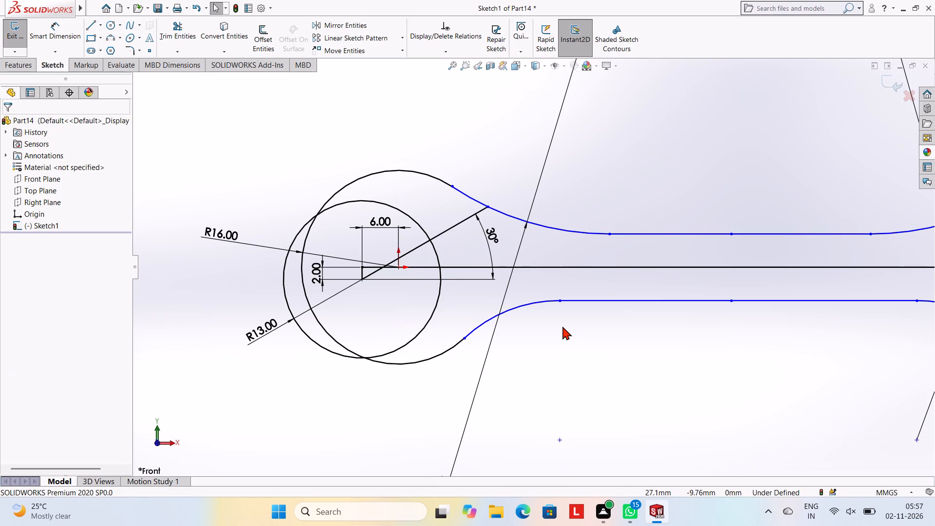
key("ctrl+z")
key("ctrl+z")
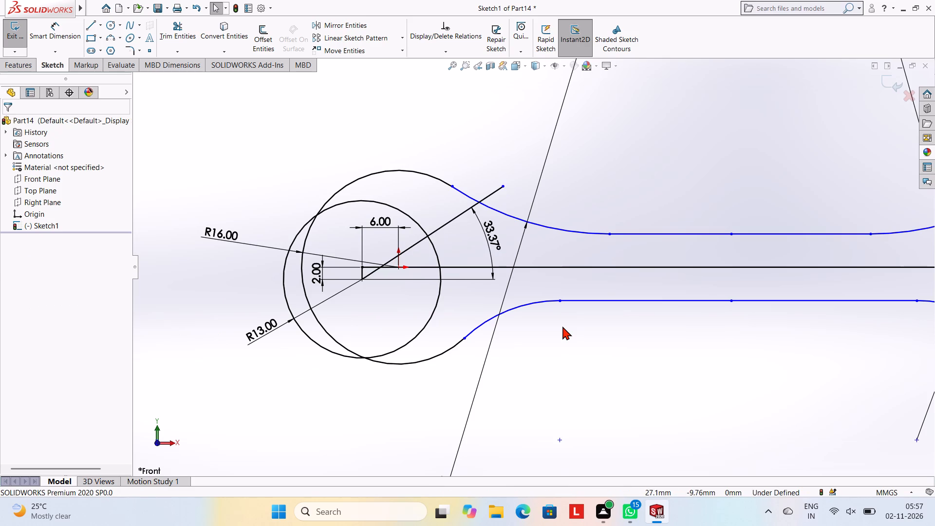
Delete the angle dimension on the angled line.
key("Escape")
right_click(487, 226)
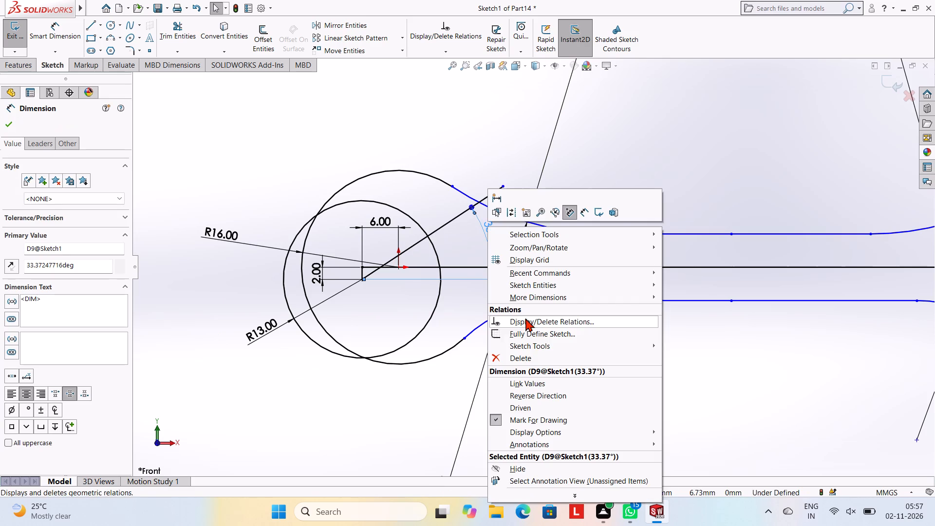
left_click(521, 360)
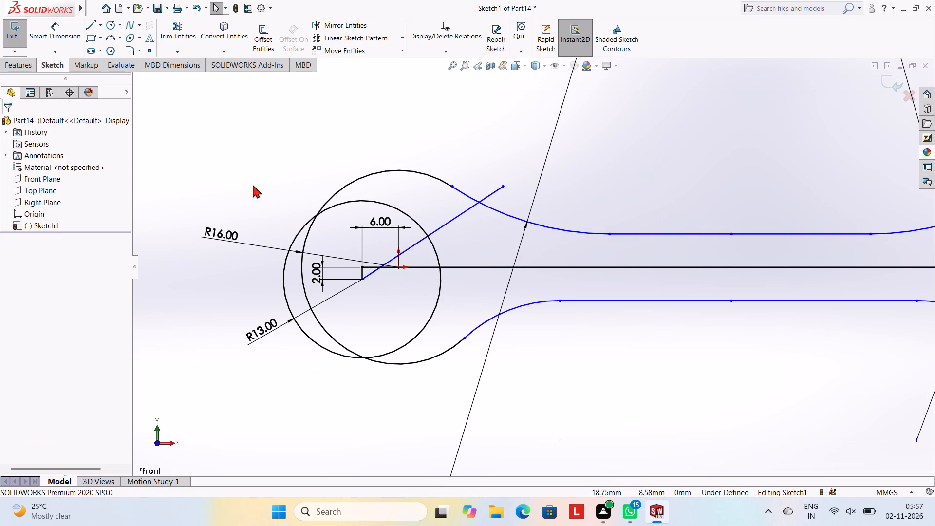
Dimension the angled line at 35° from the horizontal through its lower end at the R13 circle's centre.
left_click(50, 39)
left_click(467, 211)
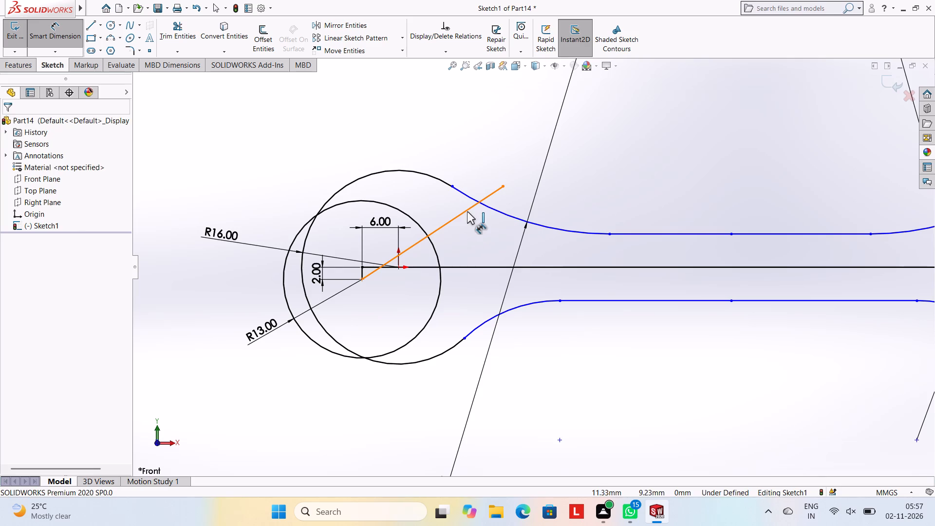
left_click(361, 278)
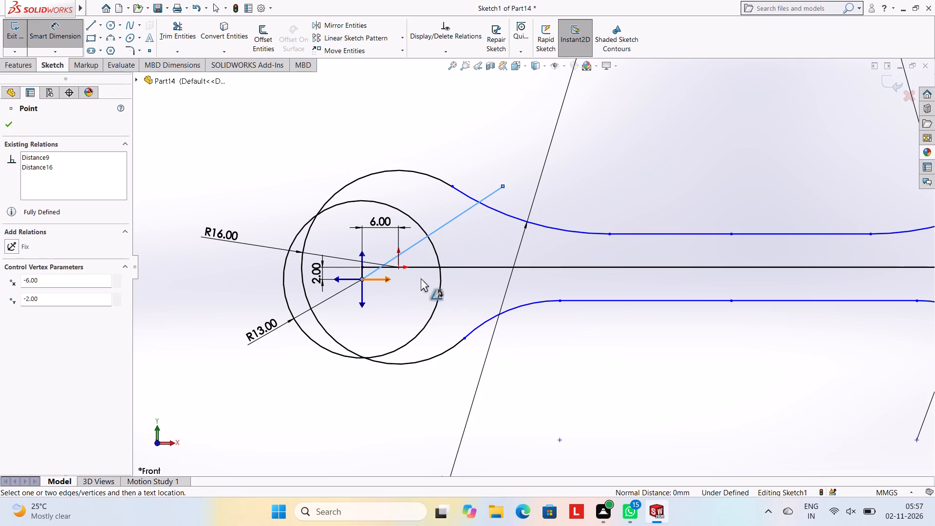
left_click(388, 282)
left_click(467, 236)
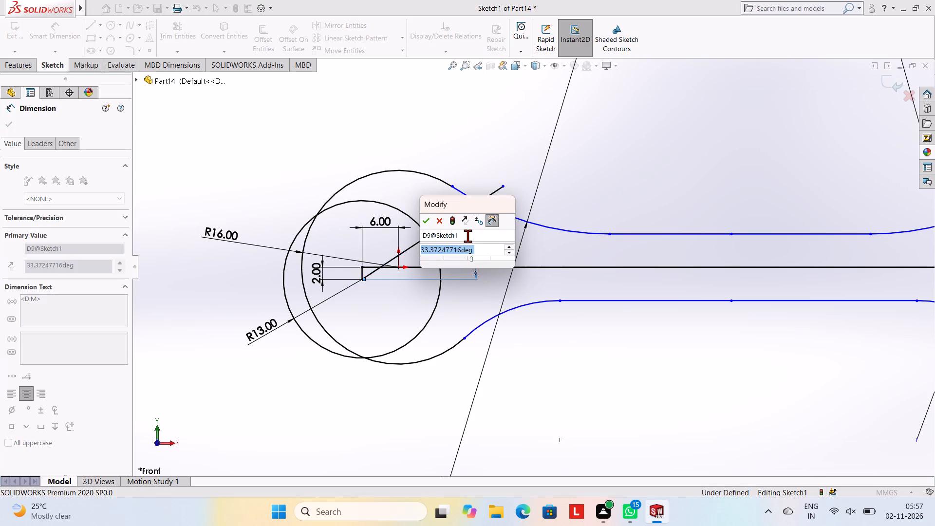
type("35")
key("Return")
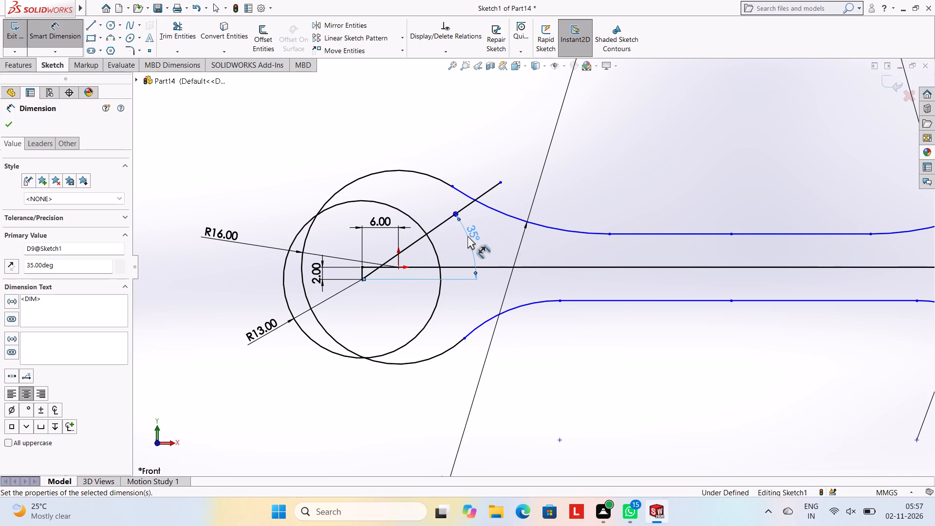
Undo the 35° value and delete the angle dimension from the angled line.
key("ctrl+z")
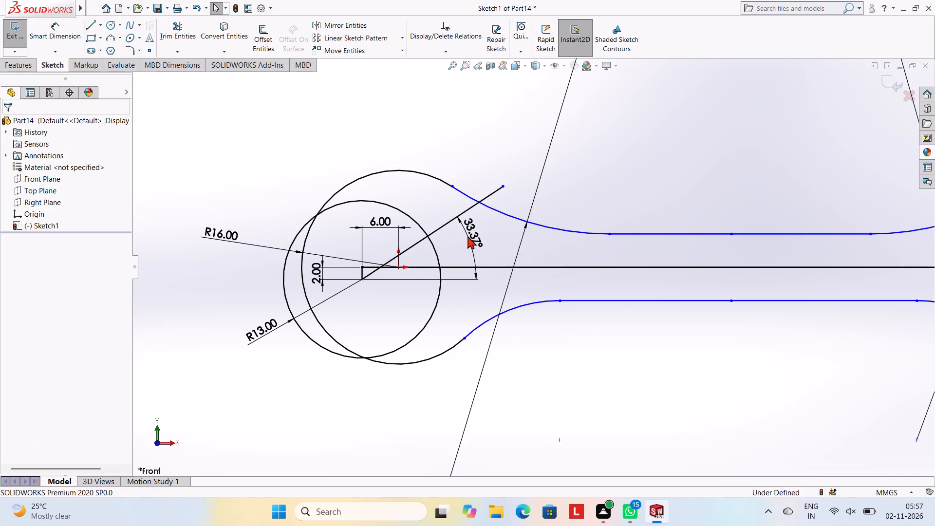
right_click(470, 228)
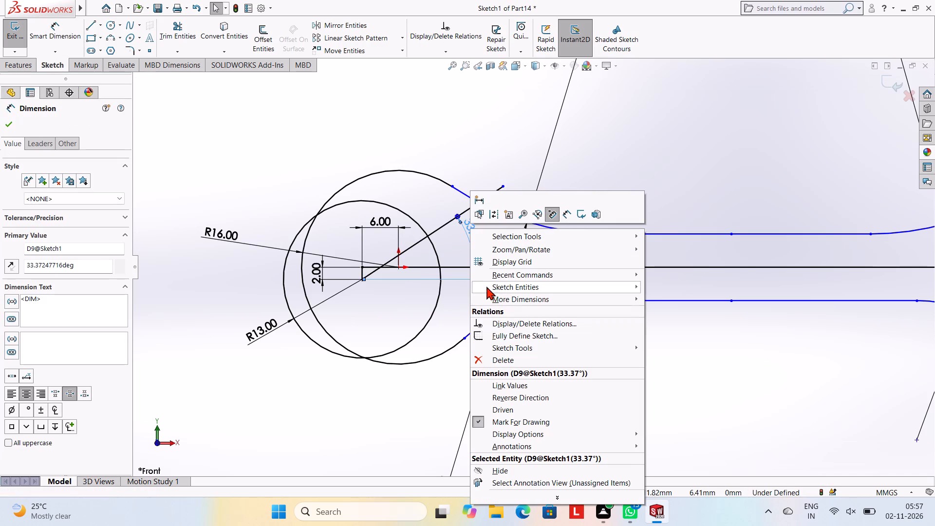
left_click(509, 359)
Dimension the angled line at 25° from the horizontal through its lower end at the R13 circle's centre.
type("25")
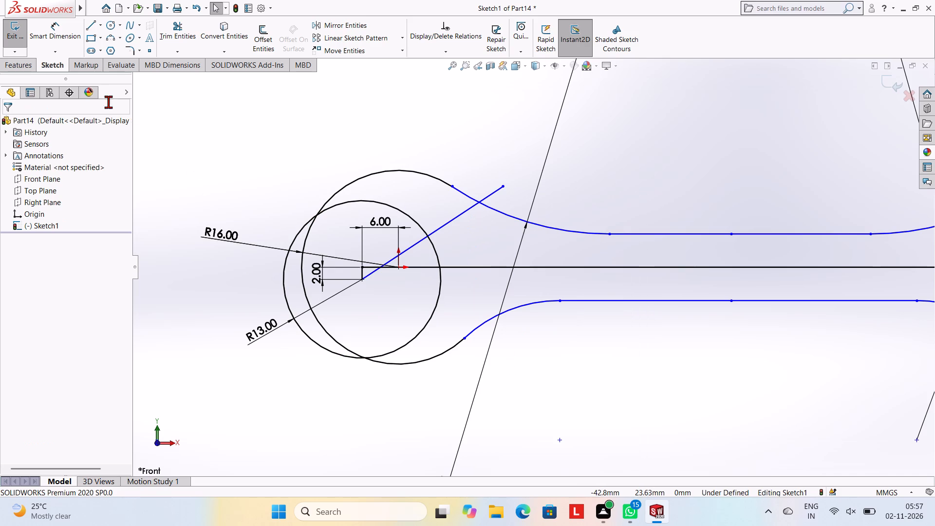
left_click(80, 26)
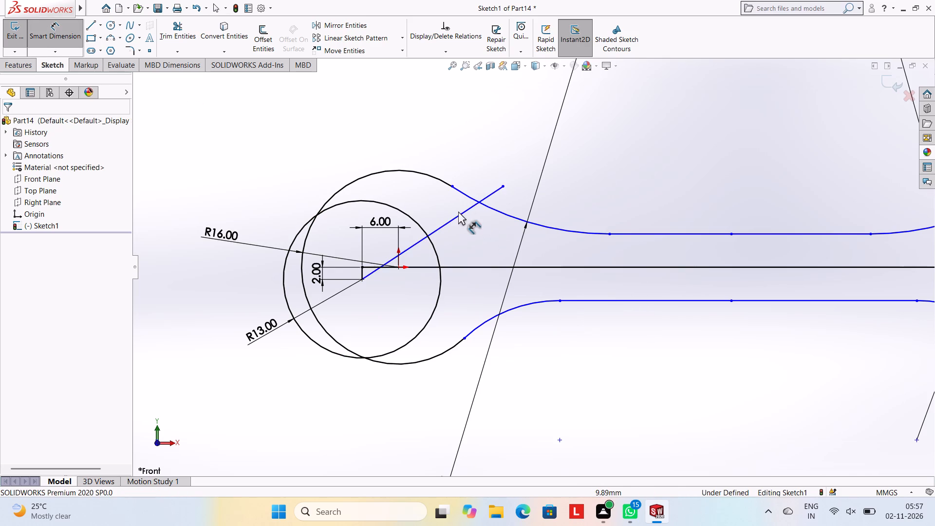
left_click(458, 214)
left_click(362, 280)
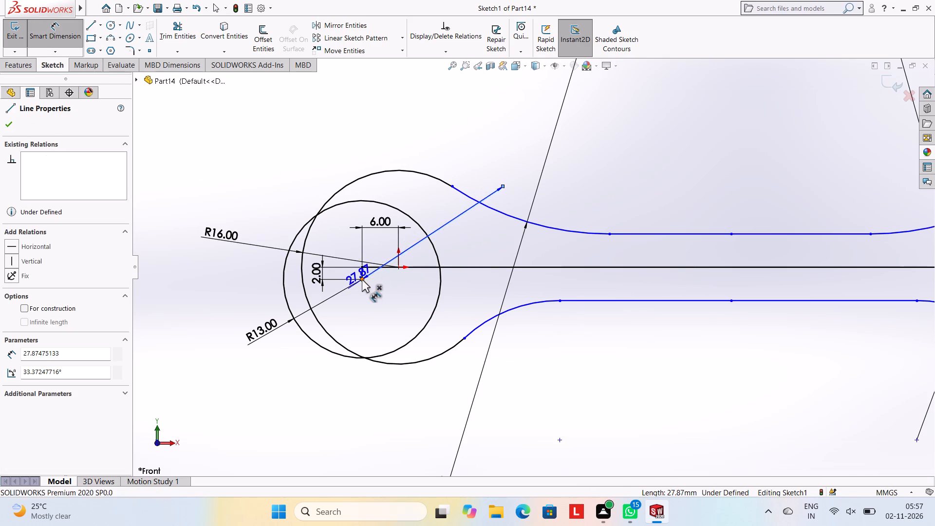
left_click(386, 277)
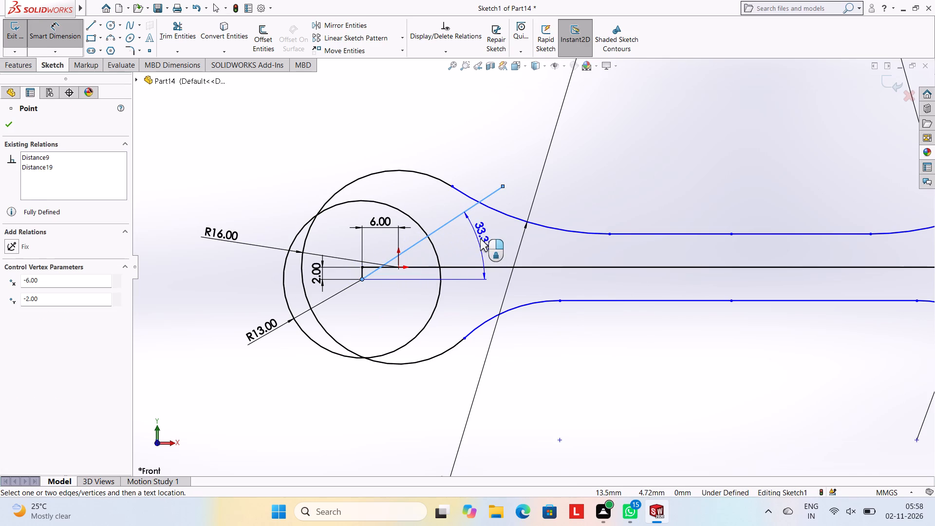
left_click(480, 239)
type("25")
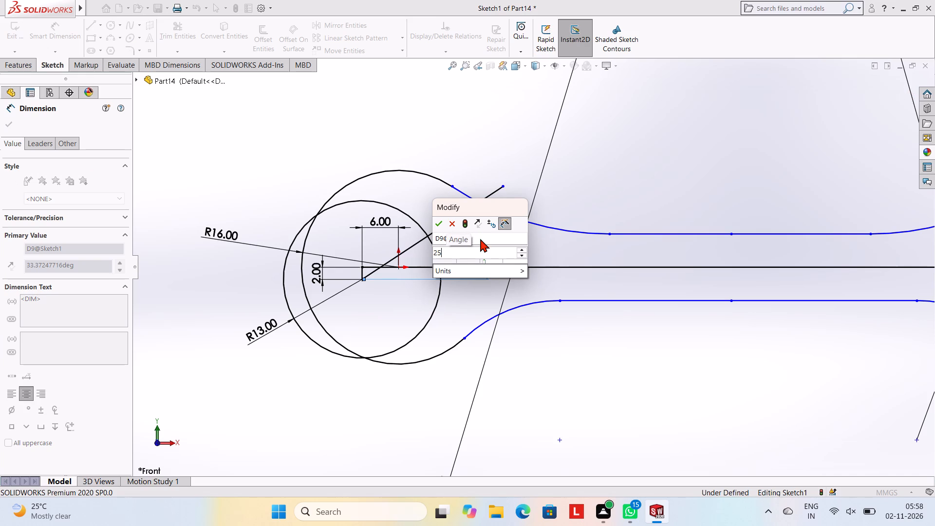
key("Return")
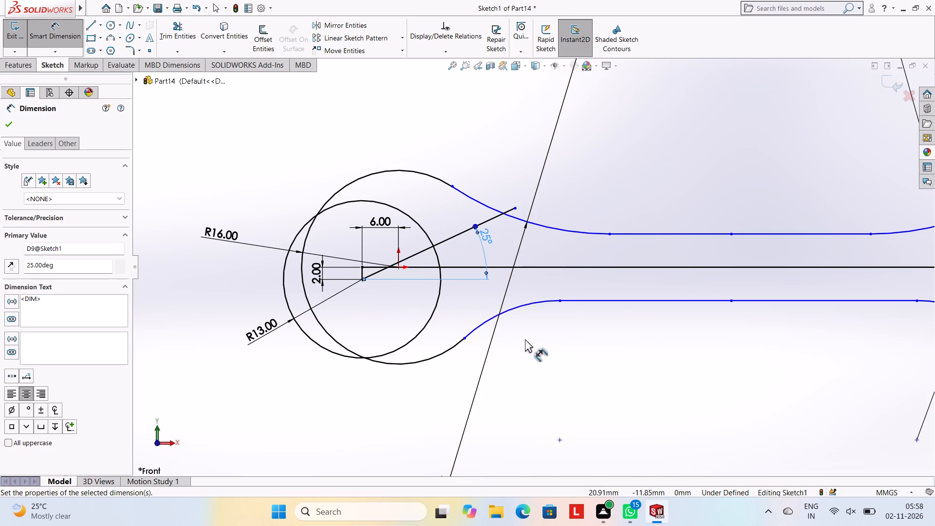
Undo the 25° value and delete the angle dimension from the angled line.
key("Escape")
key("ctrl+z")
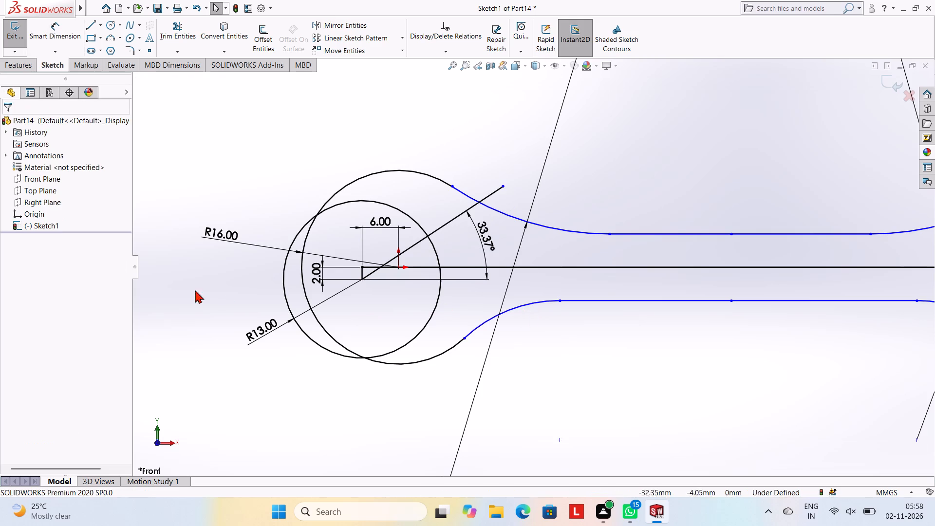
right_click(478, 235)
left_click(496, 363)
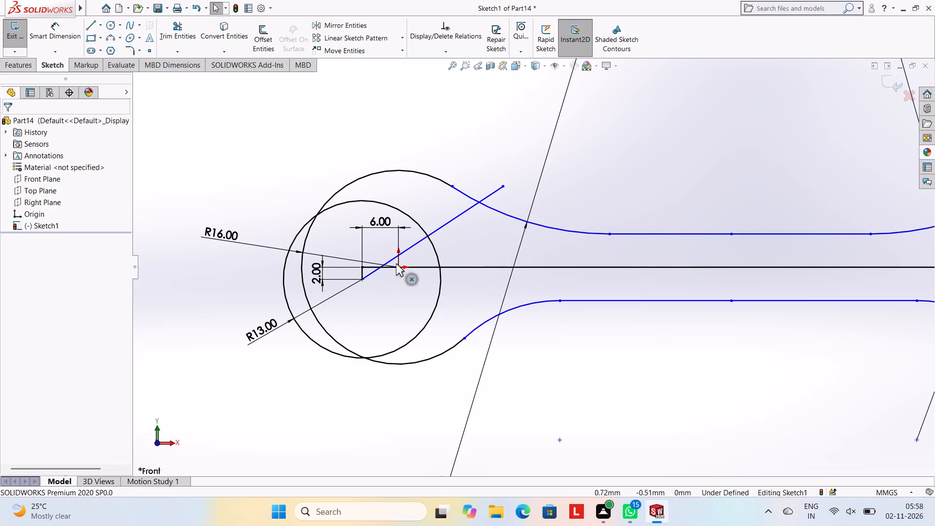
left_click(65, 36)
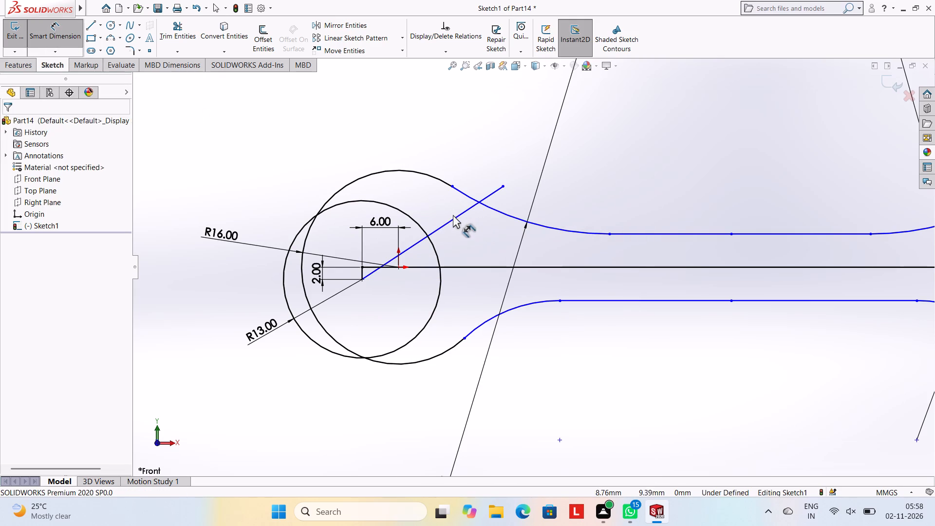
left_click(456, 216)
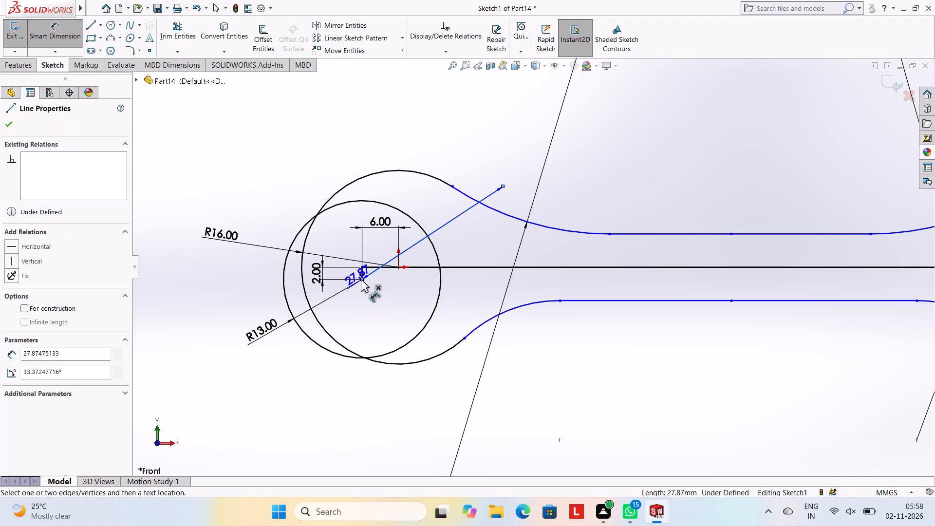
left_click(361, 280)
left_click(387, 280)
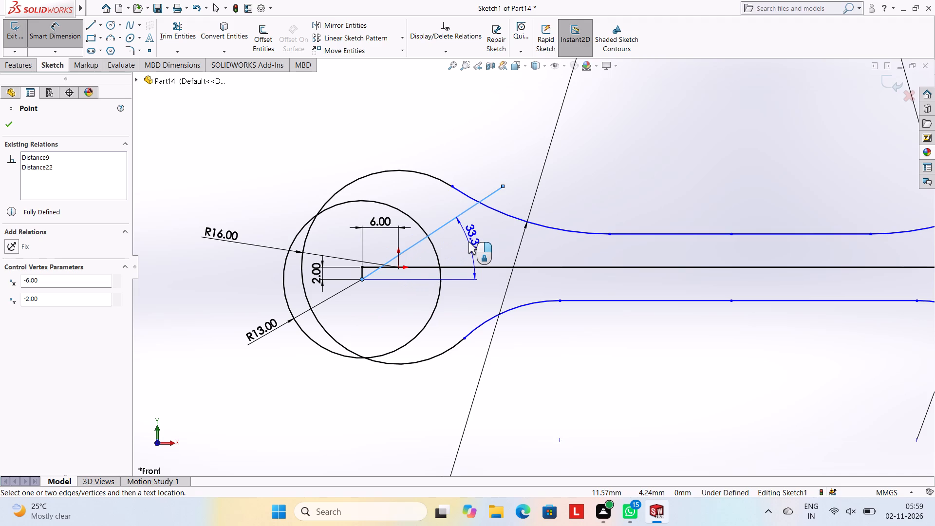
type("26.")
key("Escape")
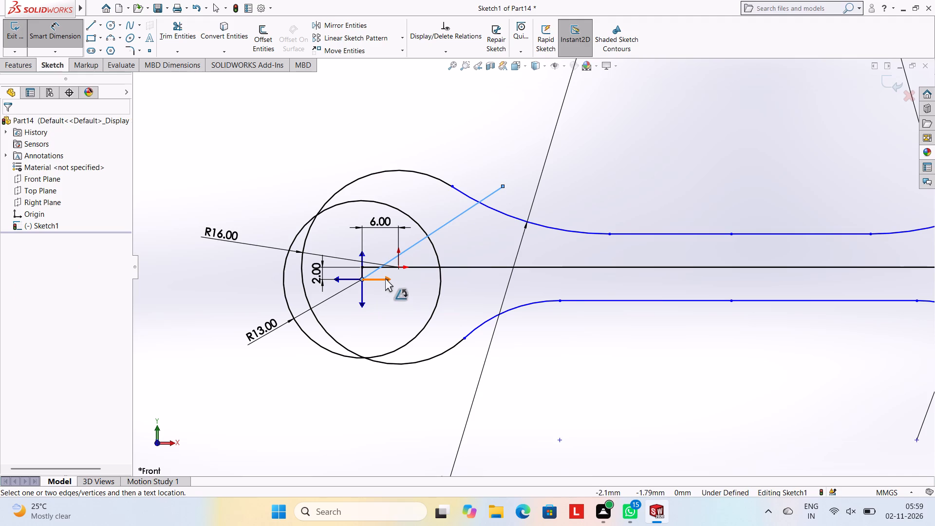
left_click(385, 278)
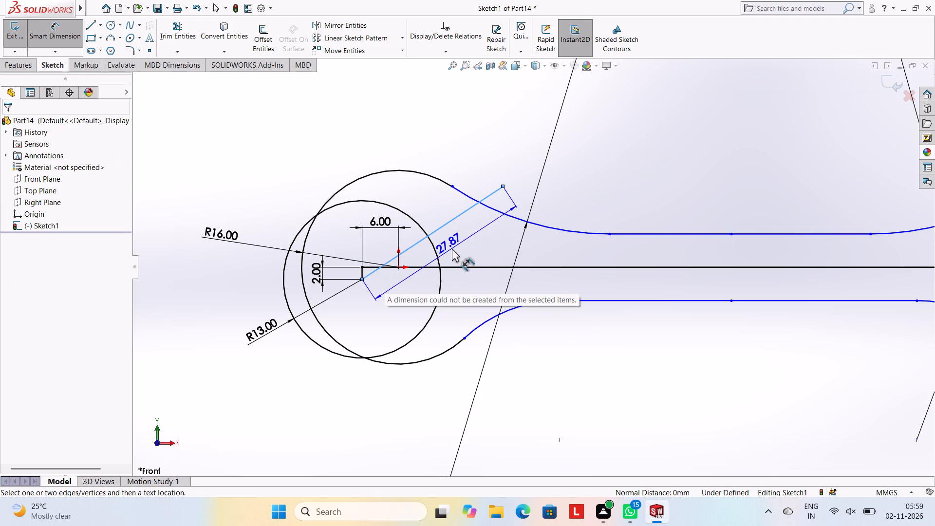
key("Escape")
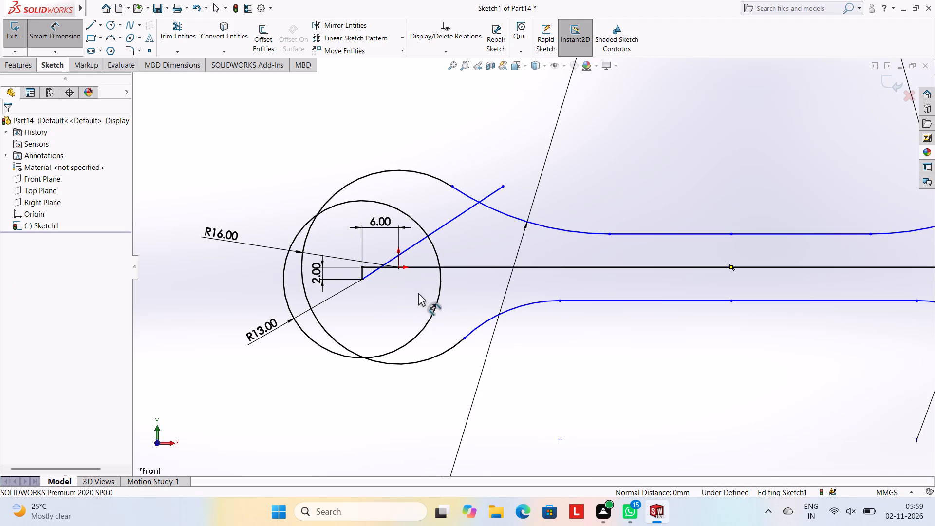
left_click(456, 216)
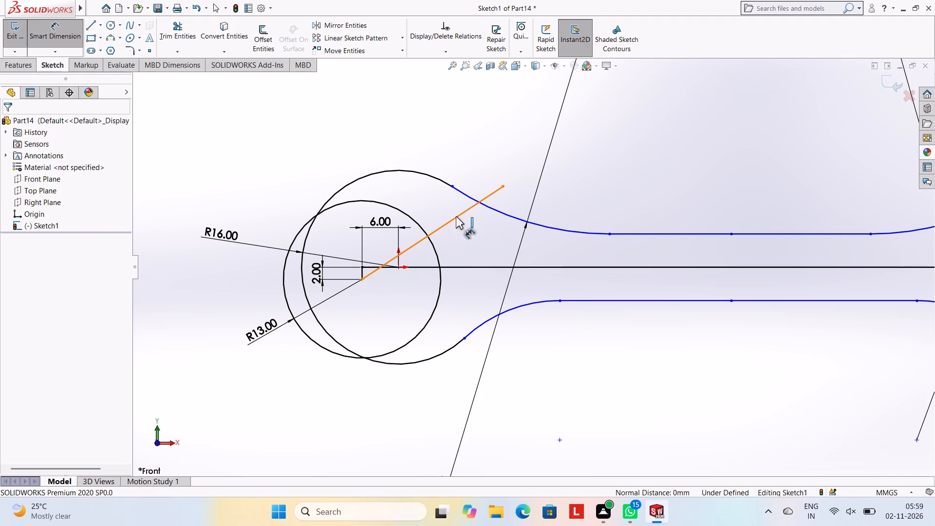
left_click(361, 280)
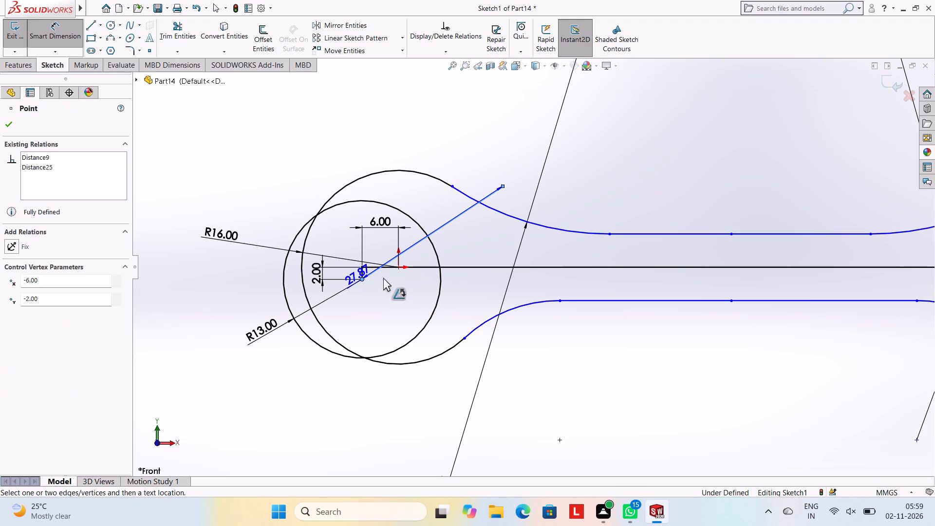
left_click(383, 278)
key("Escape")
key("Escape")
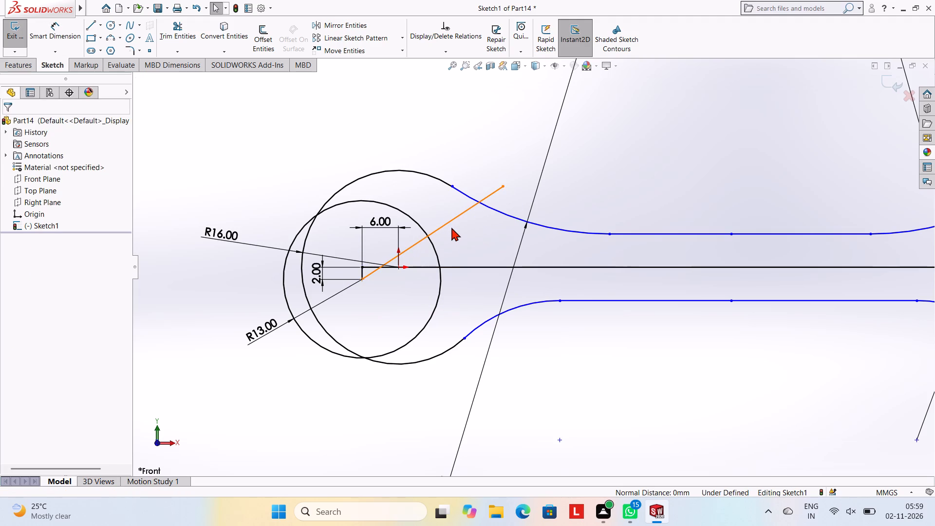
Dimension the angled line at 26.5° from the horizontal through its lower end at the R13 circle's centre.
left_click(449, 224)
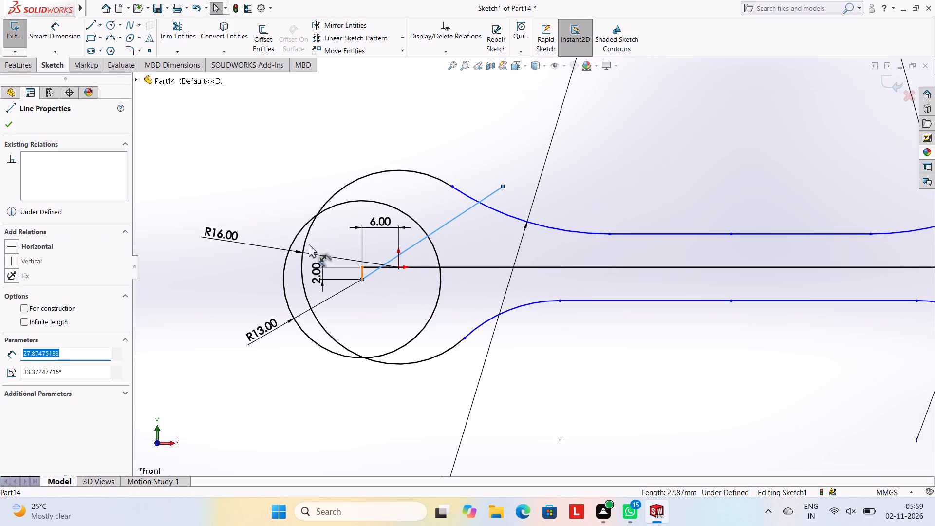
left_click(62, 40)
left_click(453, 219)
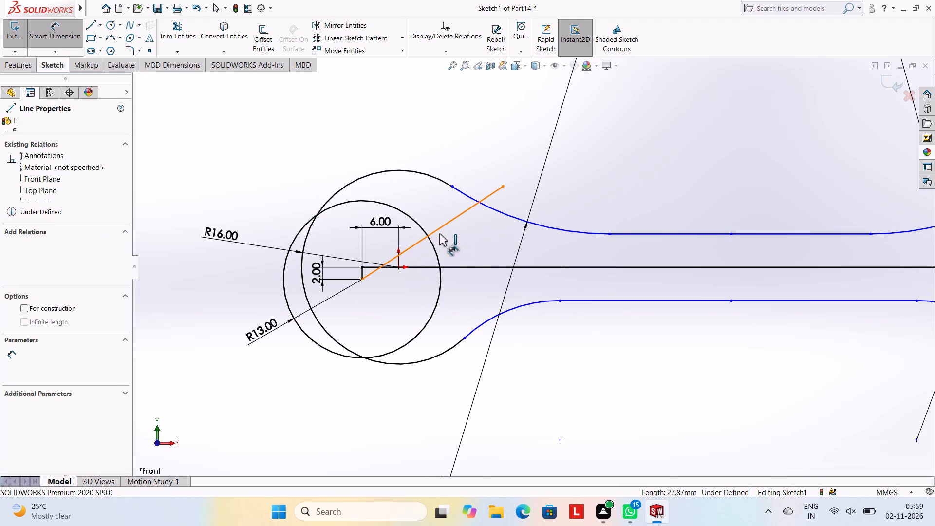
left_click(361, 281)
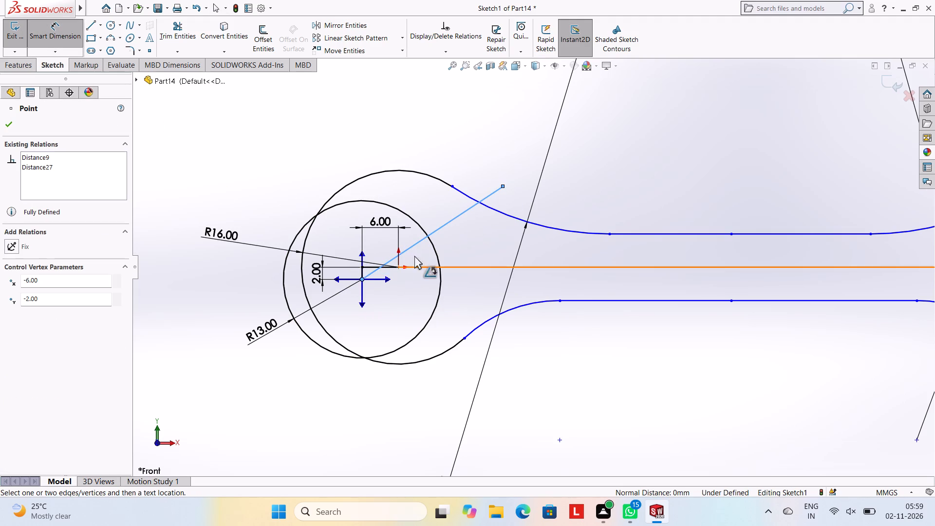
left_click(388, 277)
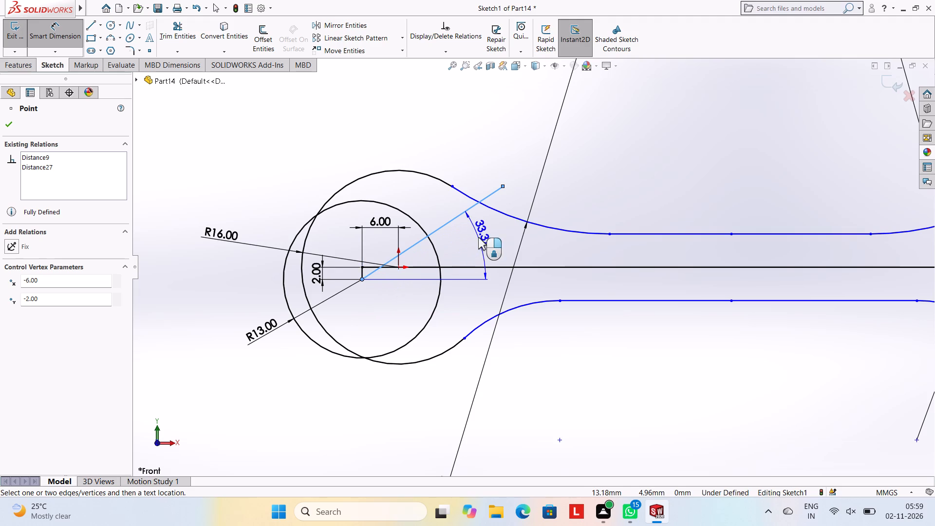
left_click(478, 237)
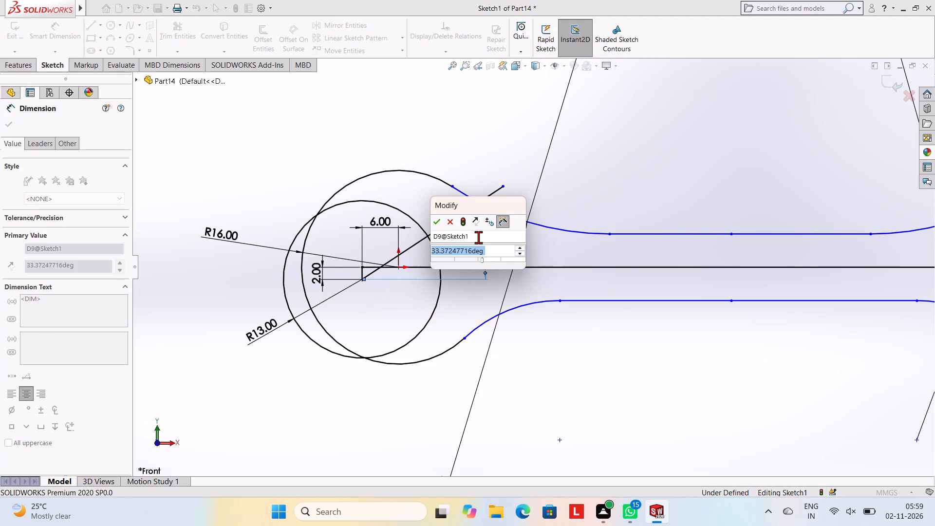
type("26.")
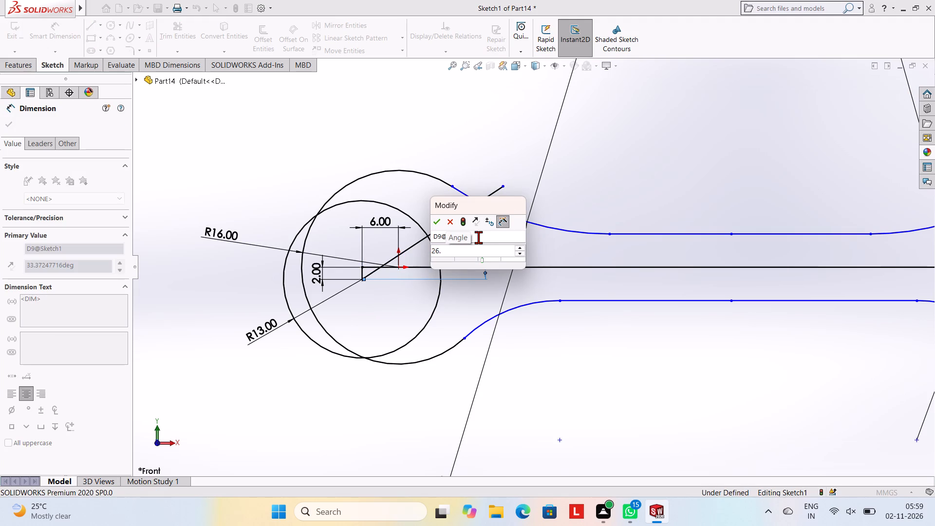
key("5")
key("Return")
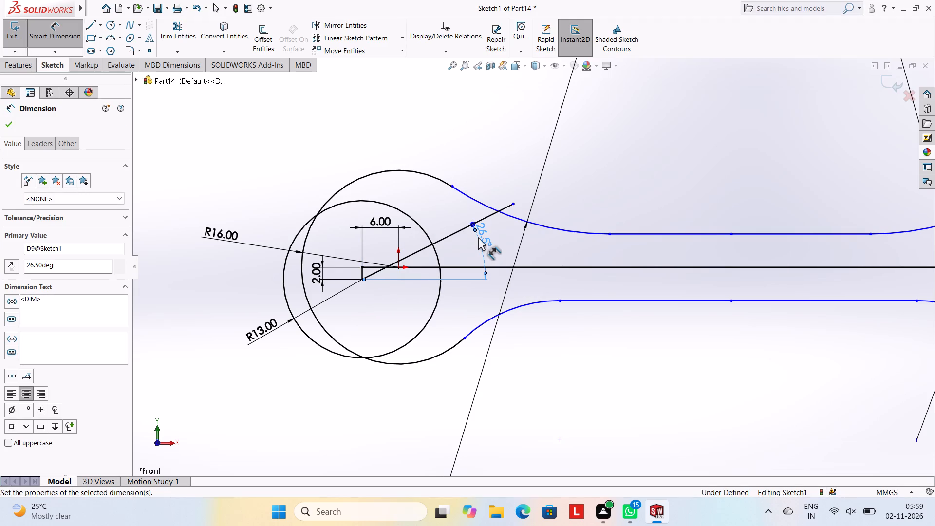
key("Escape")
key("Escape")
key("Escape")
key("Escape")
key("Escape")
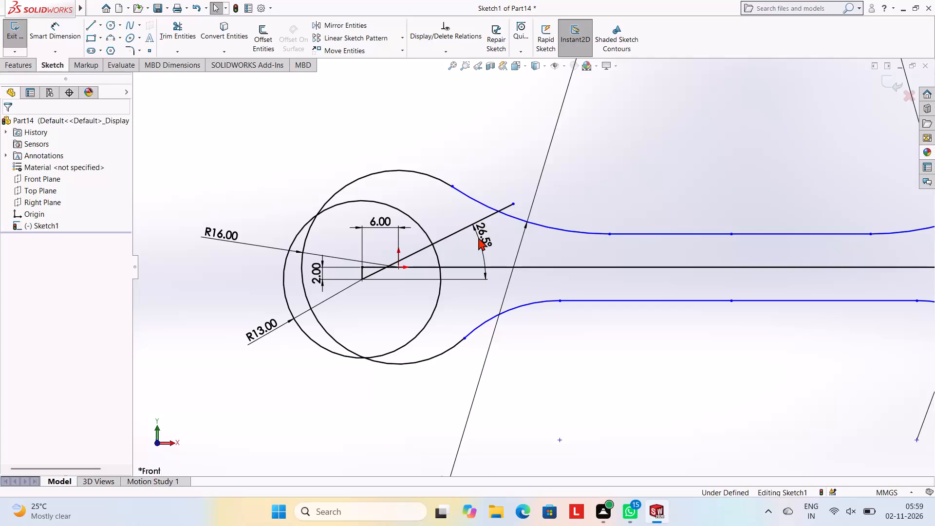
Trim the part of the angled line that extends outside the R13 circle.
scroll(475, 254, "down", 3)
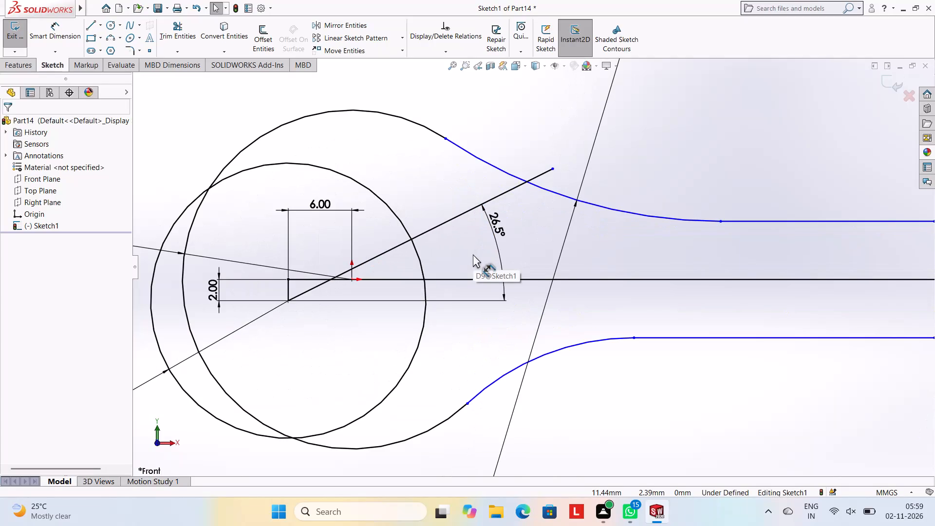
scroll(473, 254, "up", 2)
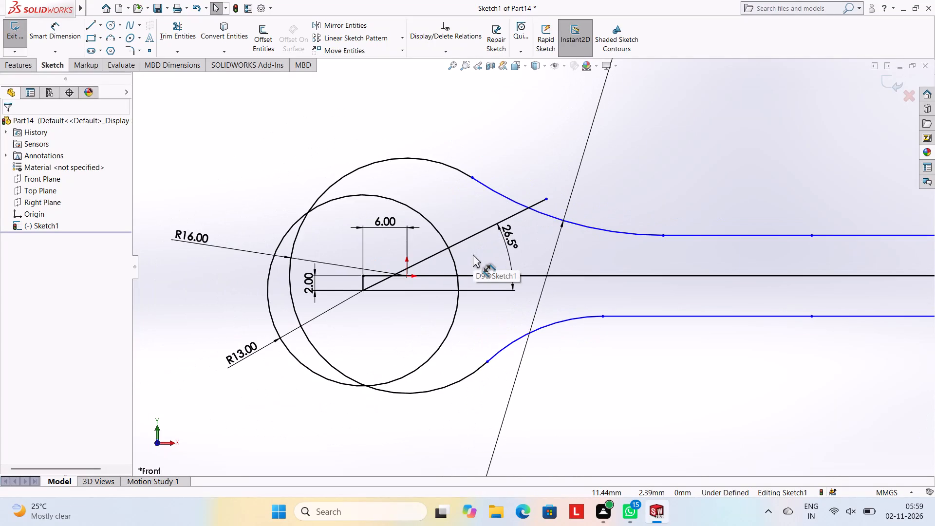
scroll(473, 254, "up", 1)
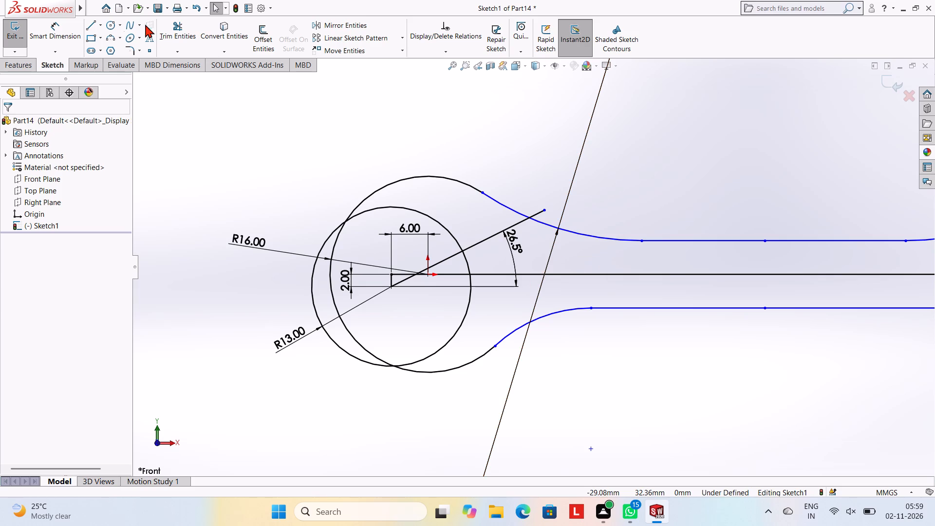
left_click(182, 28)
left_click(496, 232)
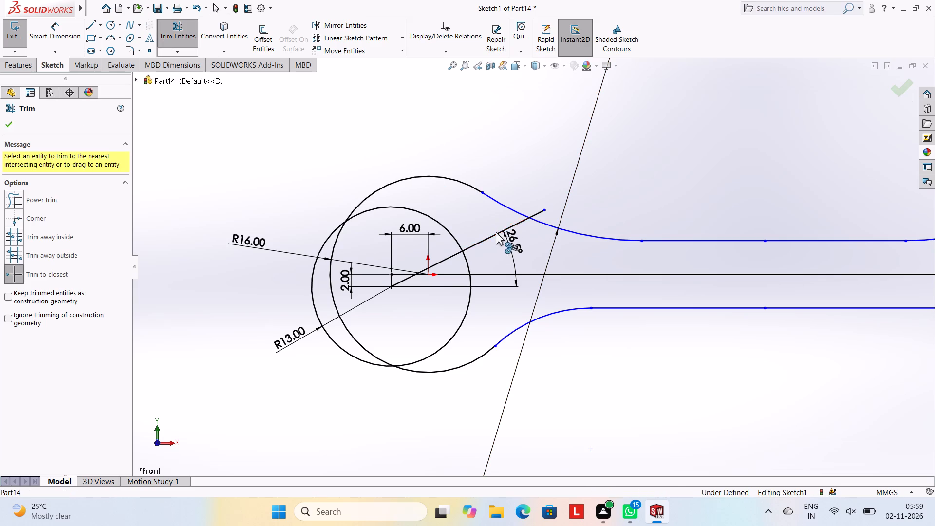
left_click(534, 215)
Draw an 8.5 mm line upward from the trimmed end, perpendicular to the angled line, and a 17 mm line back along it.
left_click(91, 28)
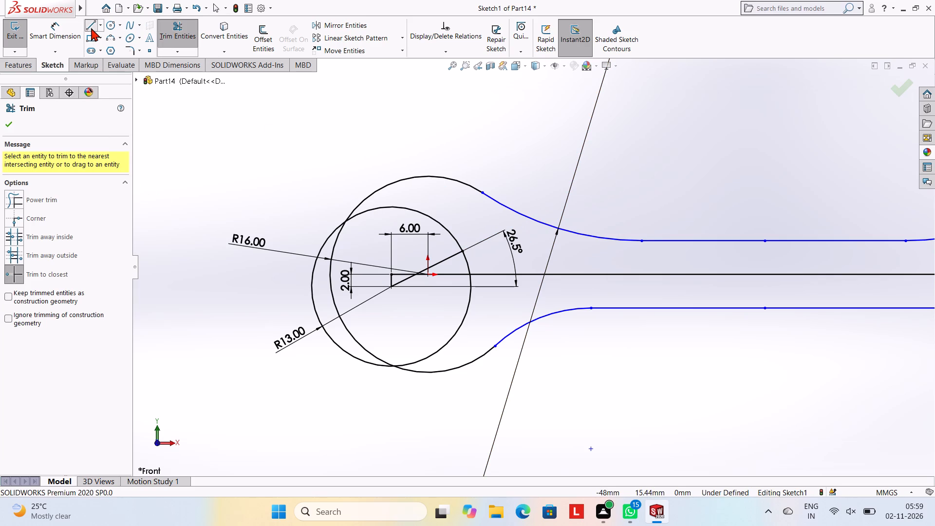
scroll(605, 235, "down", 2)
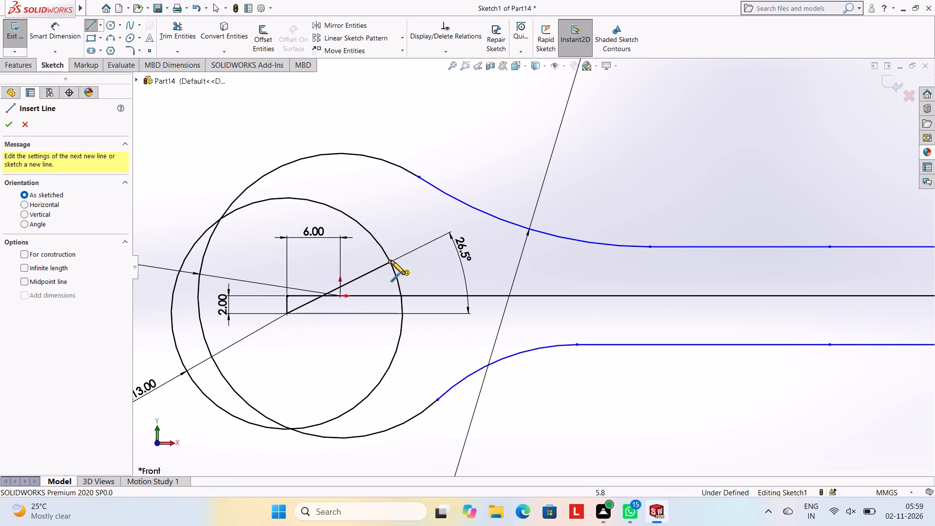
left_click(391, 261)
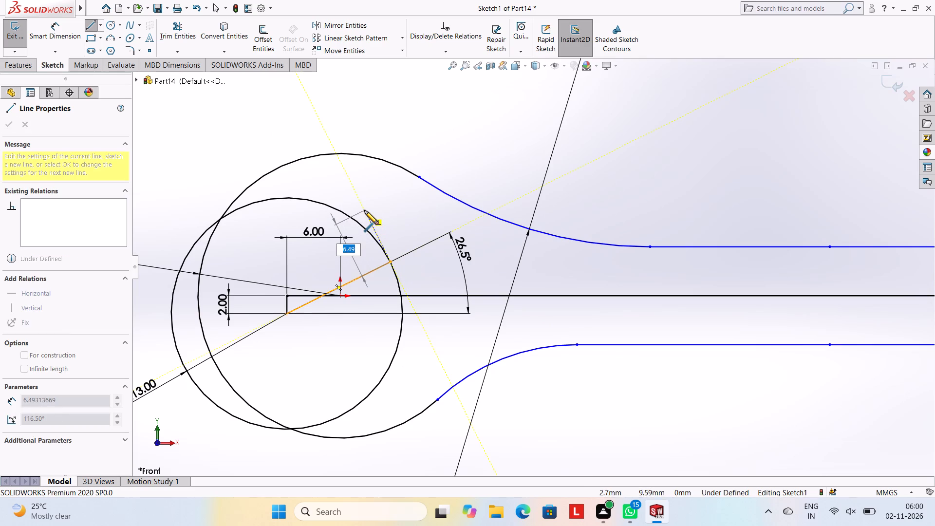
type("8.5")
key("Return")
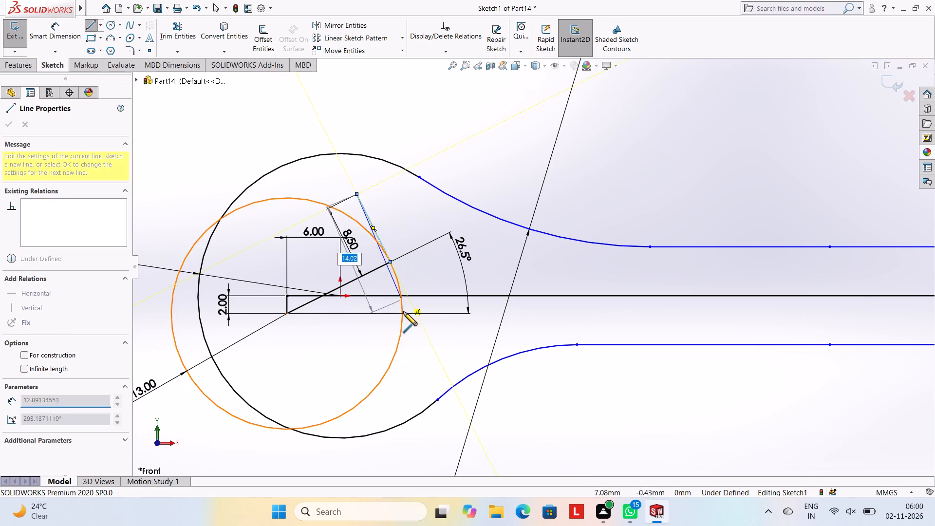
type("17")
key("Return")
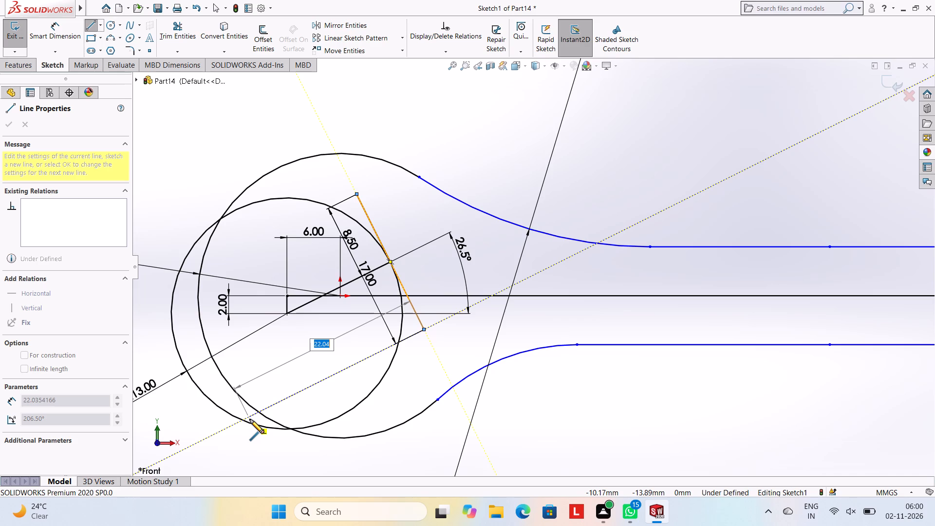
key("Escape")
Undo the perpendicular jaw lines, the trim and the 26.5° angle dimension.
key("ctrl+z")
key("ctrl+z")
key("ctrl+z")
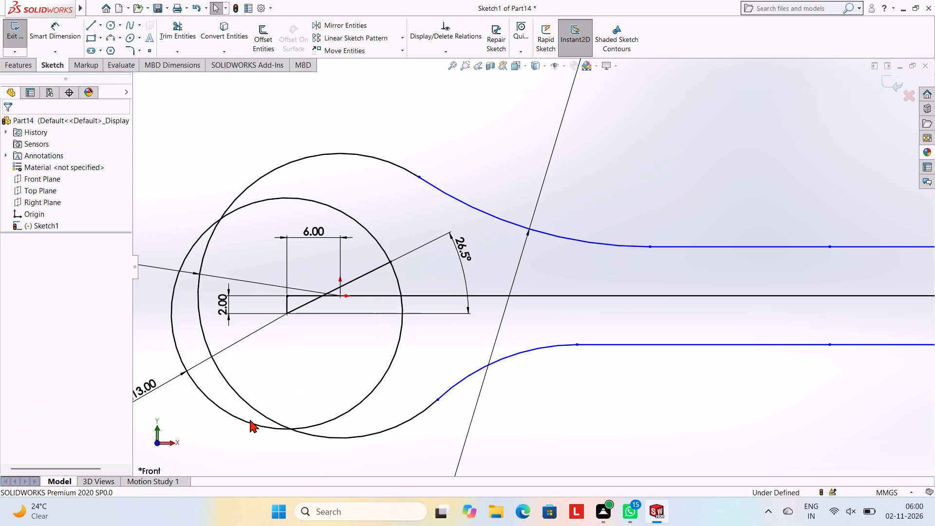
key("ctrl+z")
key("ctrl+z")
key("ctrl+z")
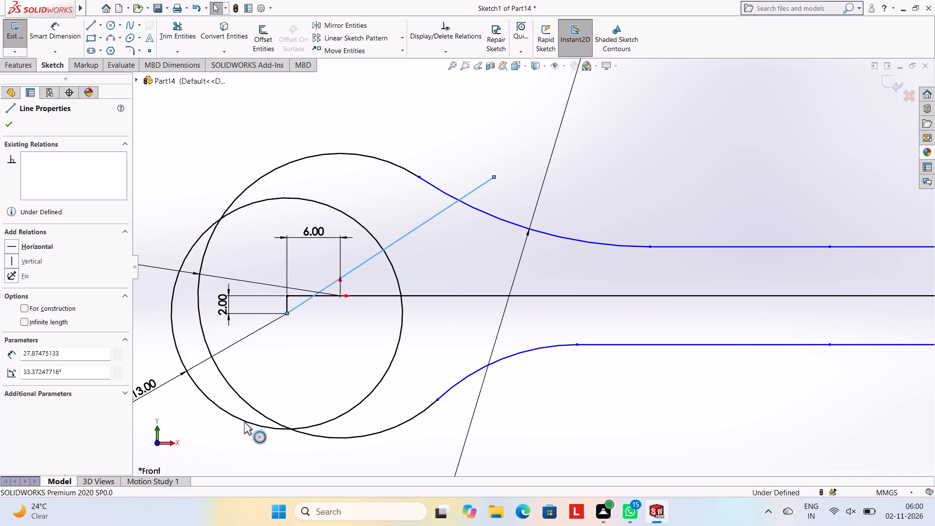
Dimension the angled line at 20° from the horizontal through its lower end at the R13 circle's centre.
left_click(68, 40)
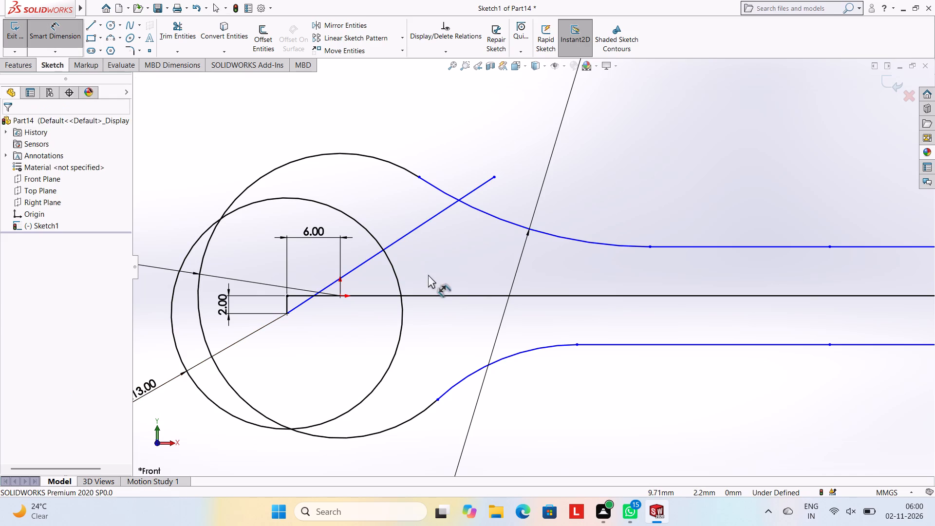
left_click(418, 226)
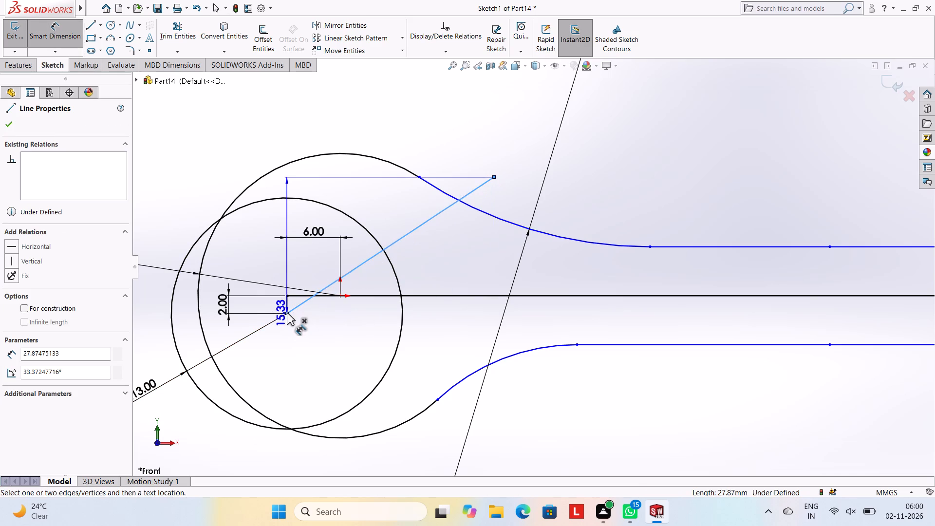
left_click(287, 313)
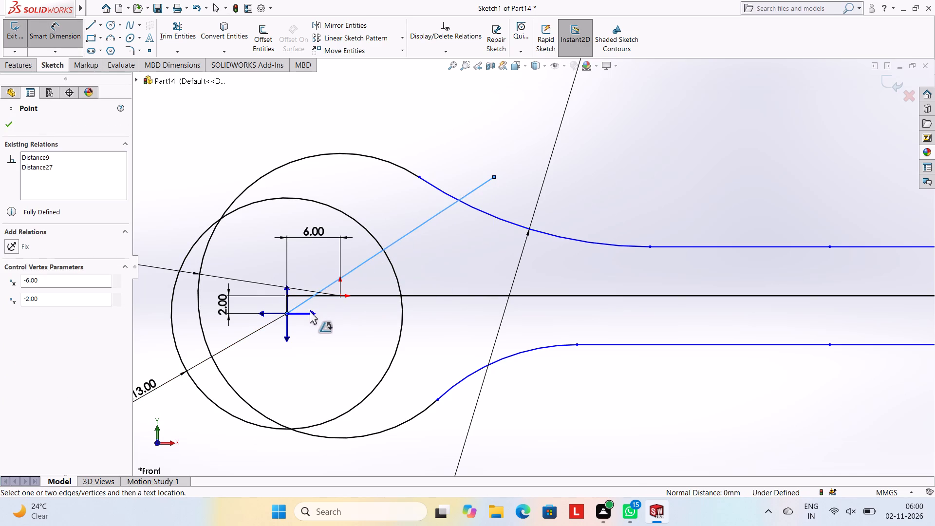
left_click(311, 312)
left_click(448, 250)
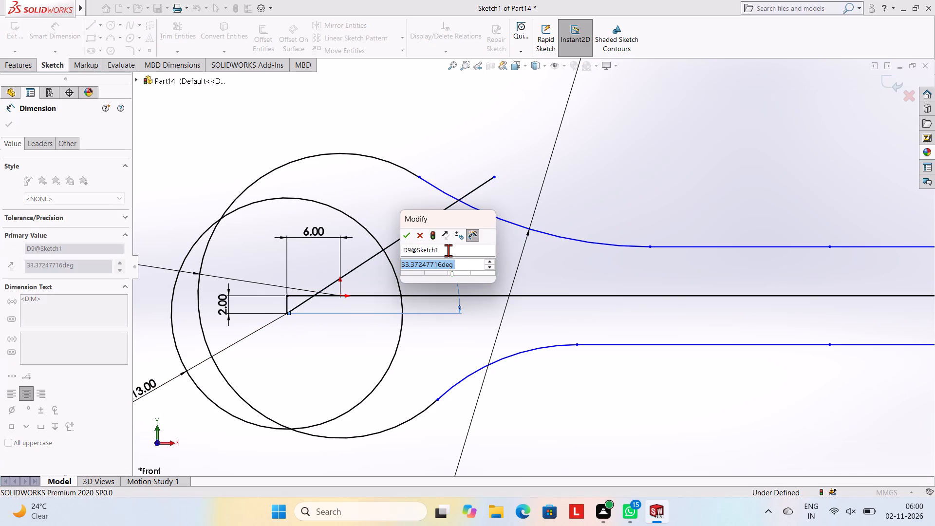
type("20")
key("Return")
key("Escape")
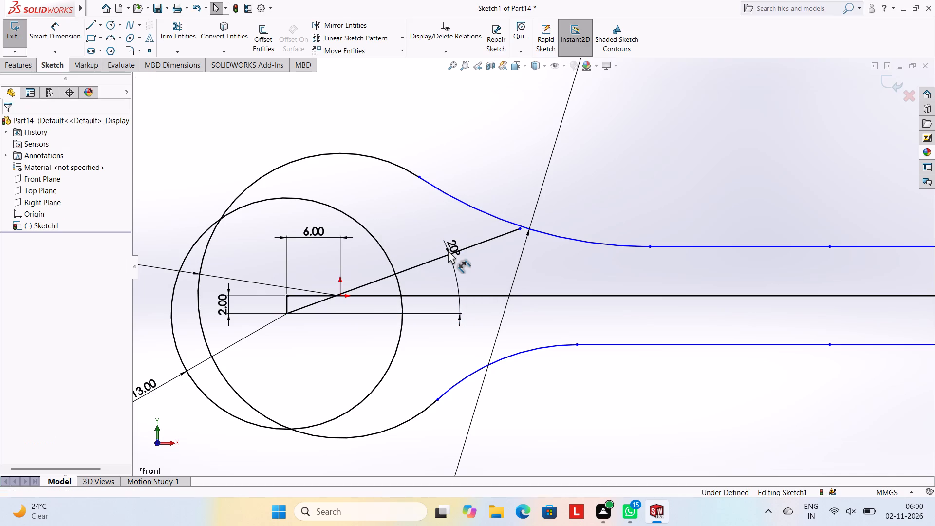
Trim the part of the 20° angled line that extends outside the R13 circle.
key("Escape")
key("Escape")
key("Escape")
left_click(91, 24)
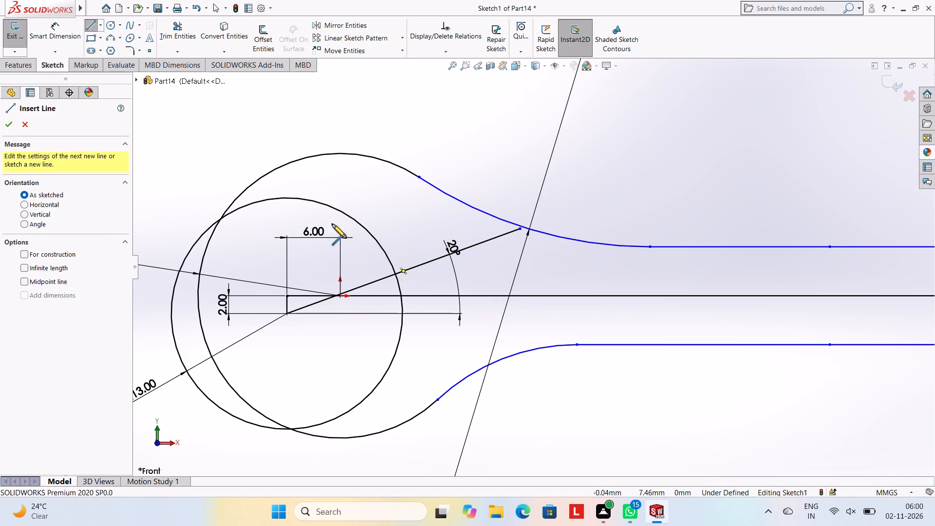
left_click(181, 24)
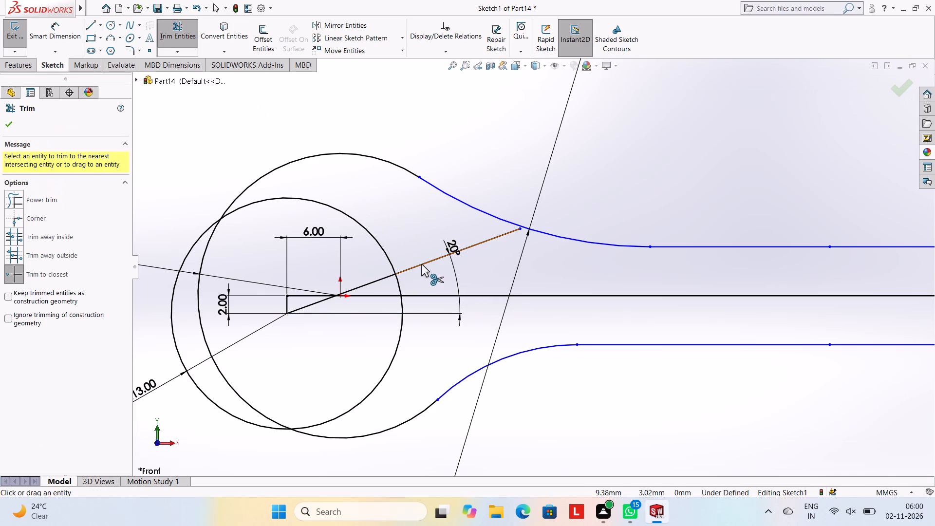
left_click(421, 264)
Draw an 8.5 mm line upward from the trimmed end, perpendicular to the angled line, and a 17 mm line back down along it.
left_click(91, 25)
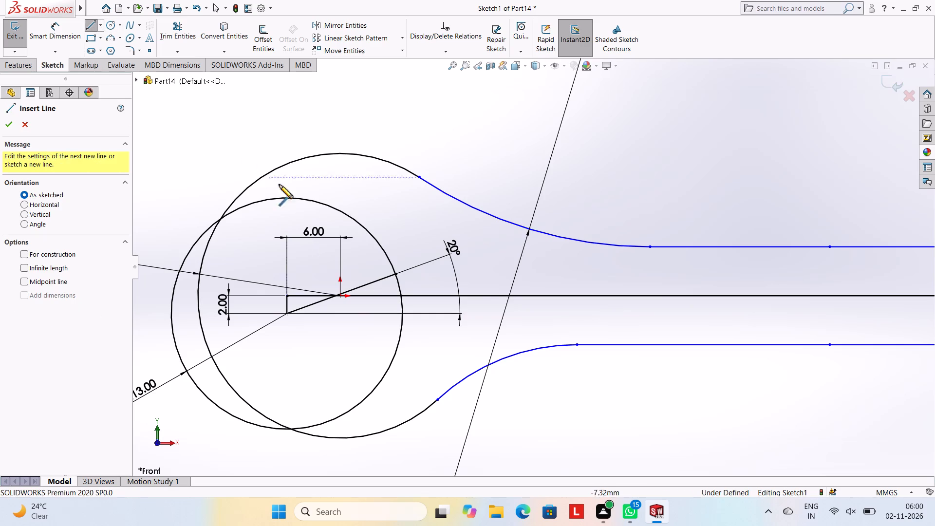
left_click(395, 274)
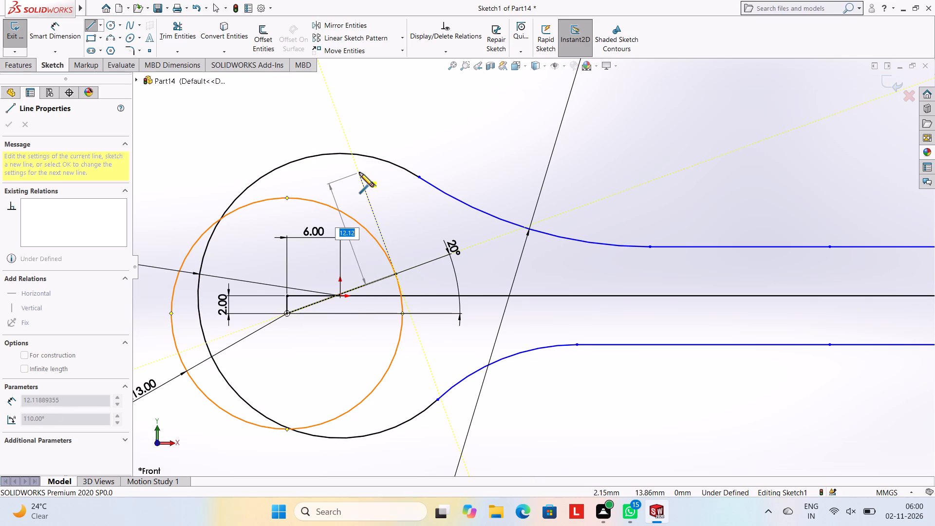
type("8.5")
key("Return")
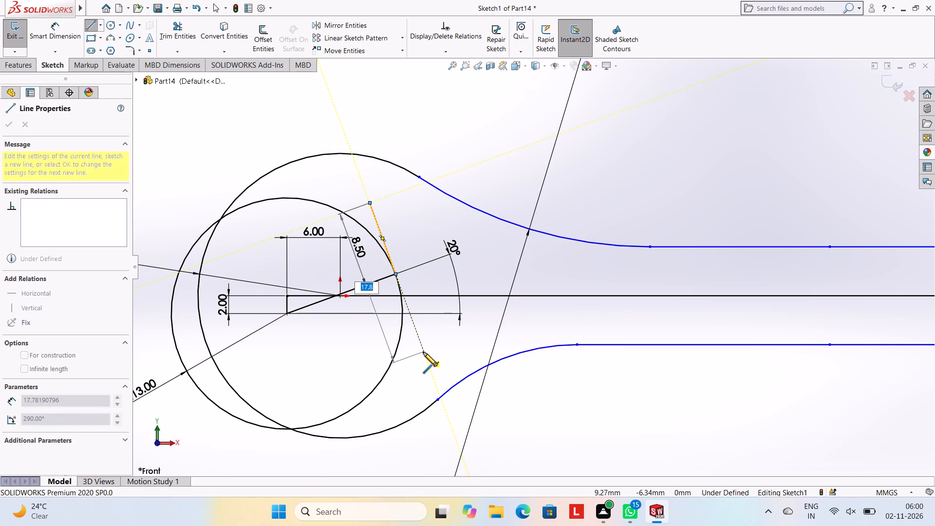
type("17")
key("Return")
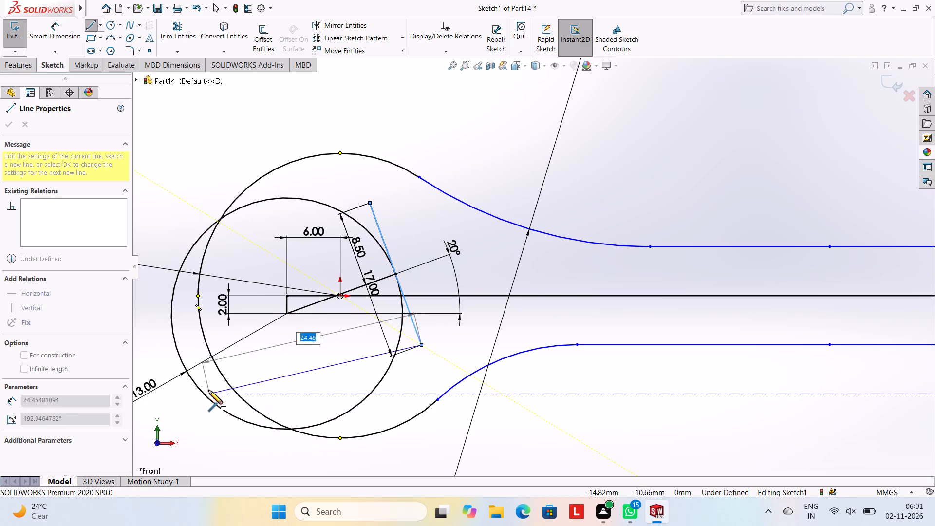
Complete the jaw rectangle with a lower side about 26.7 mm long, a 17 mm outer end line and a closing upper side.
left_click(199, 427)
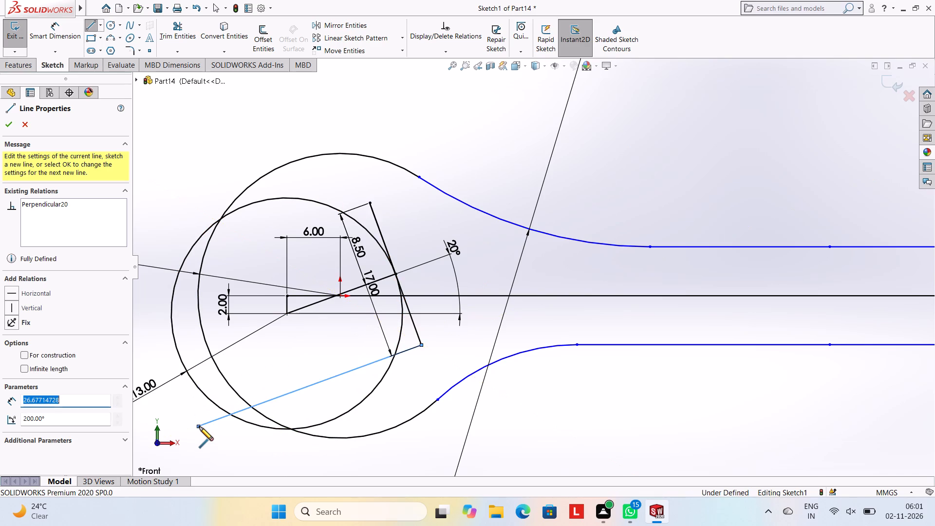
scroll(199, 427, "up", 2)
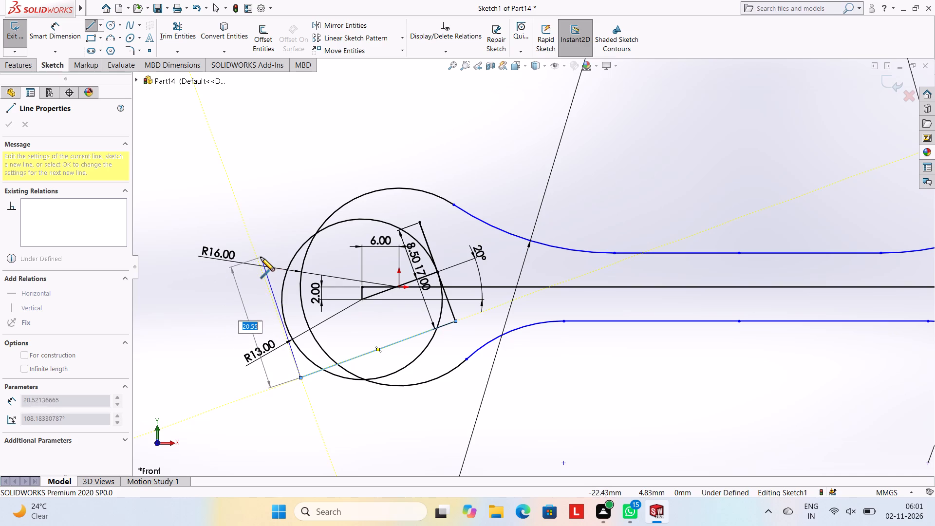
type("17")
key("Return")
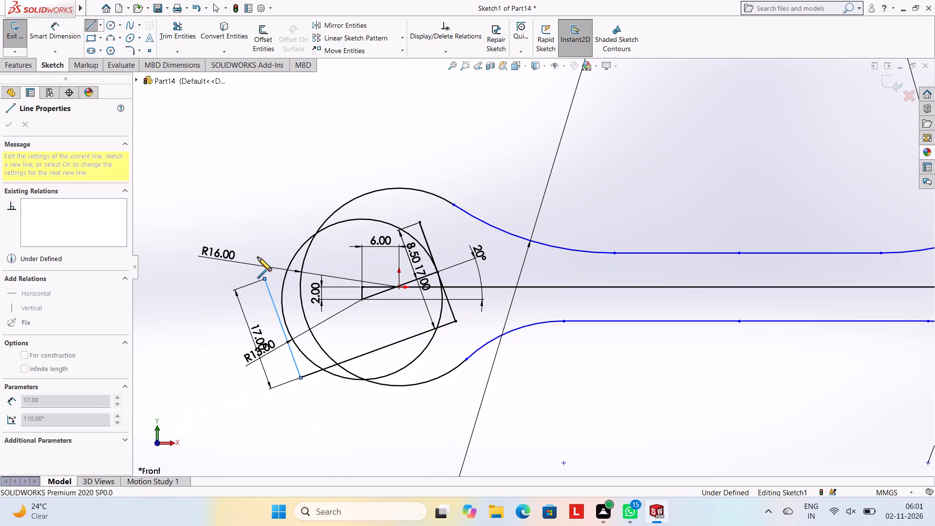
left_click(420, 221)
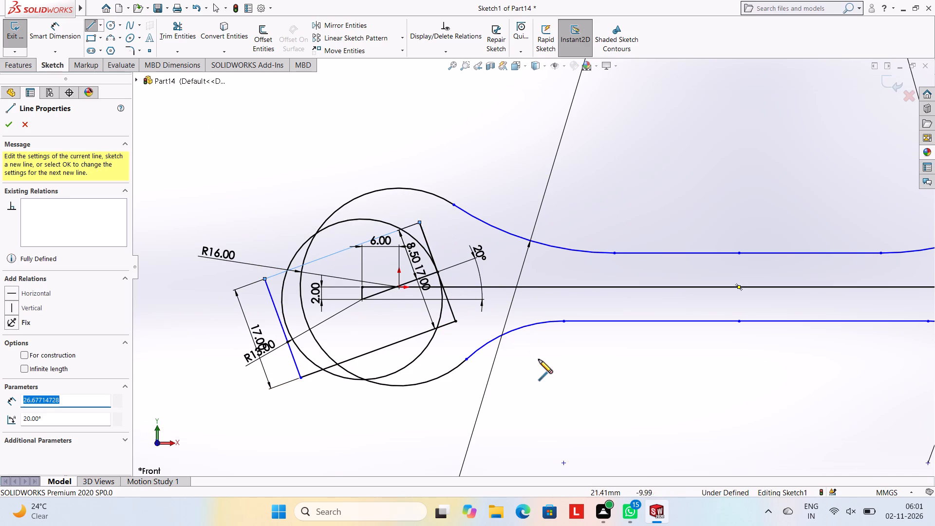
key("Escape")
Trim away the R13 circle's arcs that lie above the rectangle's upper side.
scroll(579, 319, "down", 2)
scroll(273, 203, "up", 3)
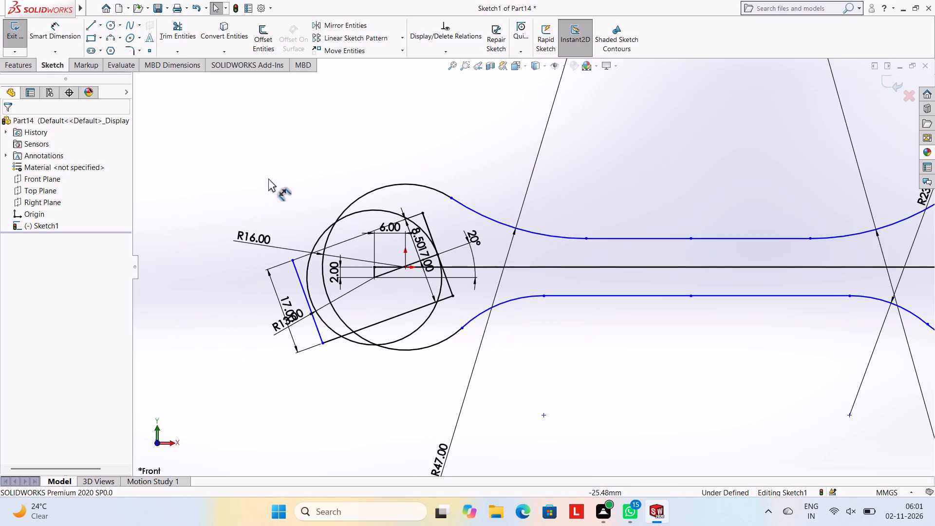
left_click(179, 37)
scroll(337, 263, "down", 2)
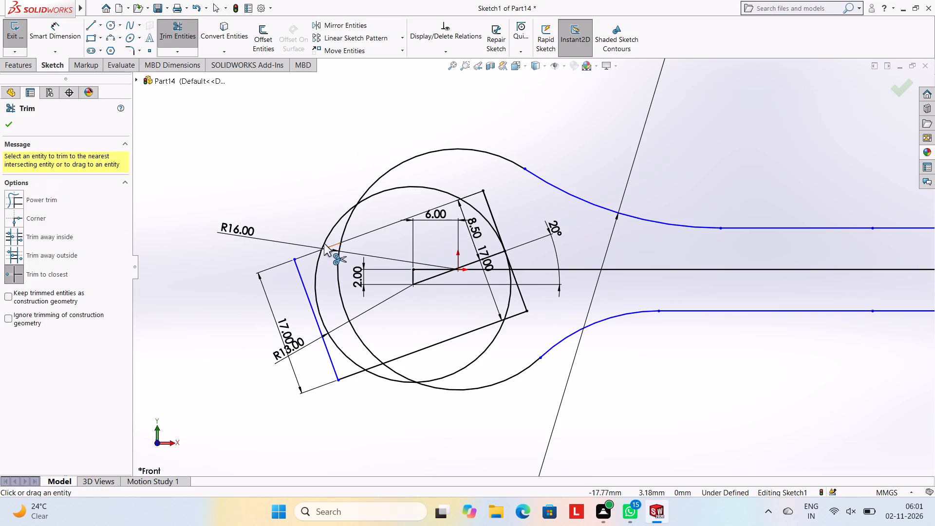
left_click(332, 227)
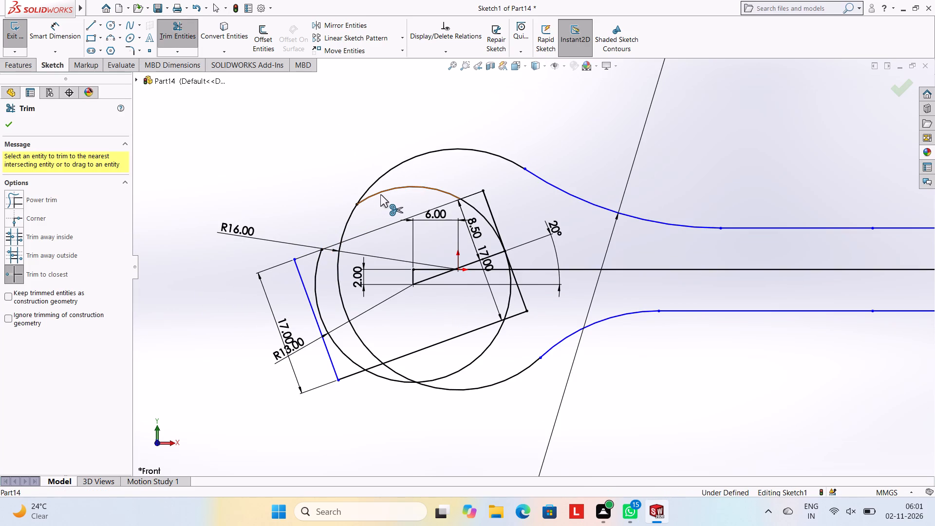
left_click(380, 194)
scroll(480, 204, "down", 5)
scroll(485, 253, "up", 3)
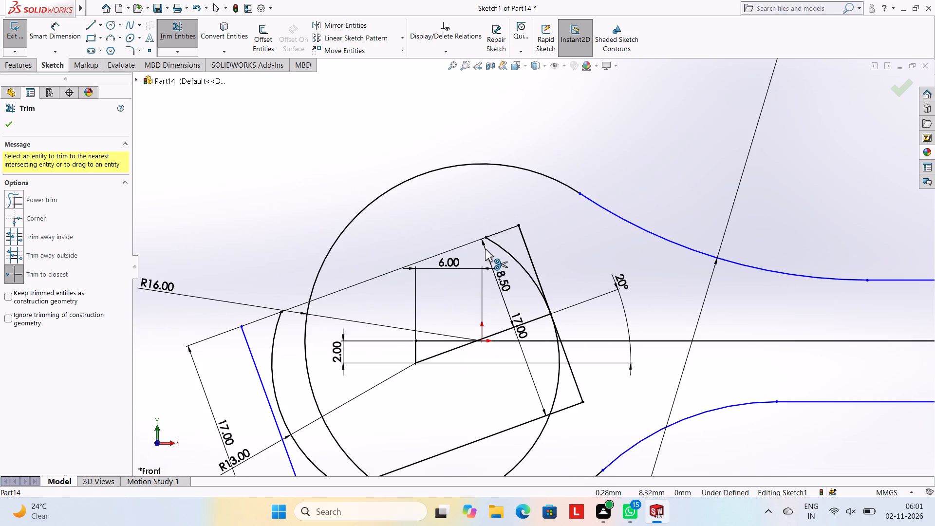
Trim the rectangle's inner perpendicular lines and the ends of both long sides that extend past the R13 circle towards the handle.
left_click(498, 232)
left_click(524, 240)
scroll(589, 312, "up", 2)
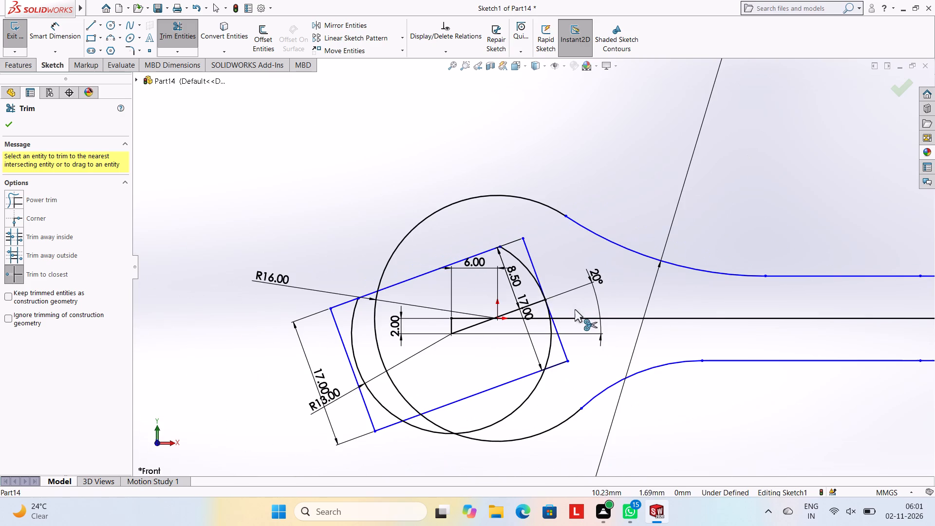
left_click(530, 257)
left_click(509, 260)
scroll(526, 253, "down", 2)
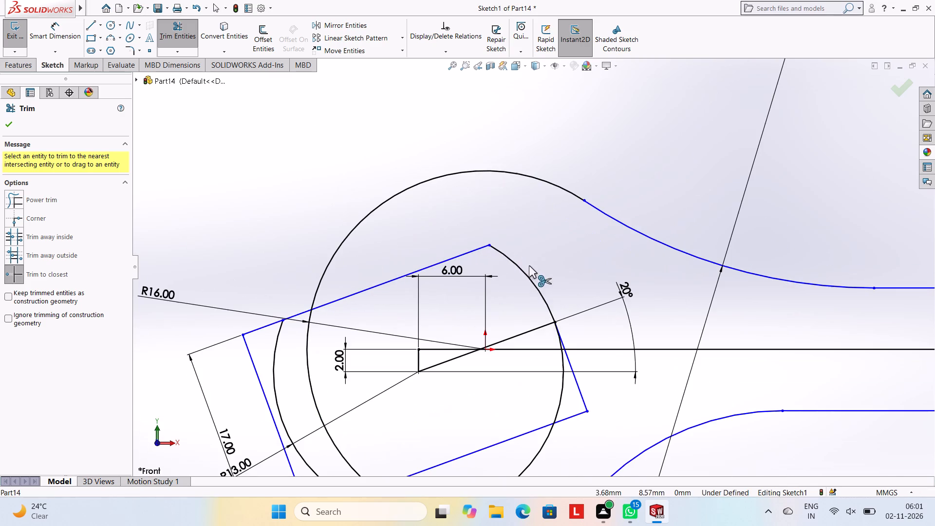
left_click(574, 377)
left_click(576, 413)
scroll(567, 373, "down", 4)
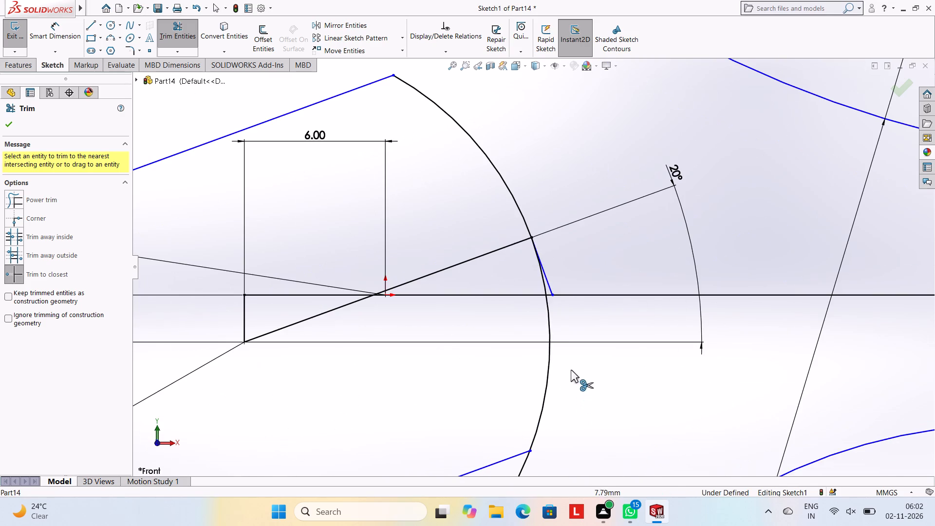
left_click(550, 291)
scroll(558, 340, "up", 3)
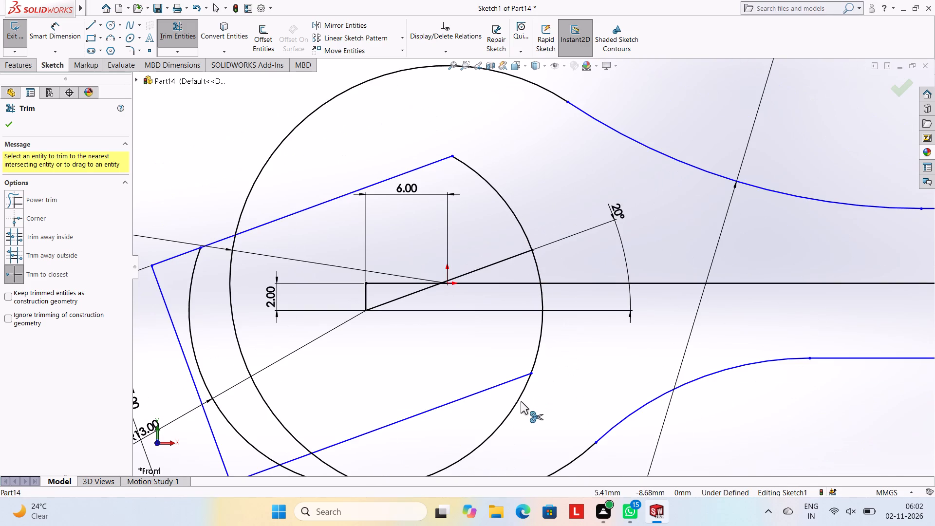
Trim the R13 arcs outside the jaw sides, the rectangle's outer end line and the side overhangs beyond the R13 circle.
left_click(519, 401)
scroll(520, 401, "up", 4)
scroll(361, 298, "down", 2)
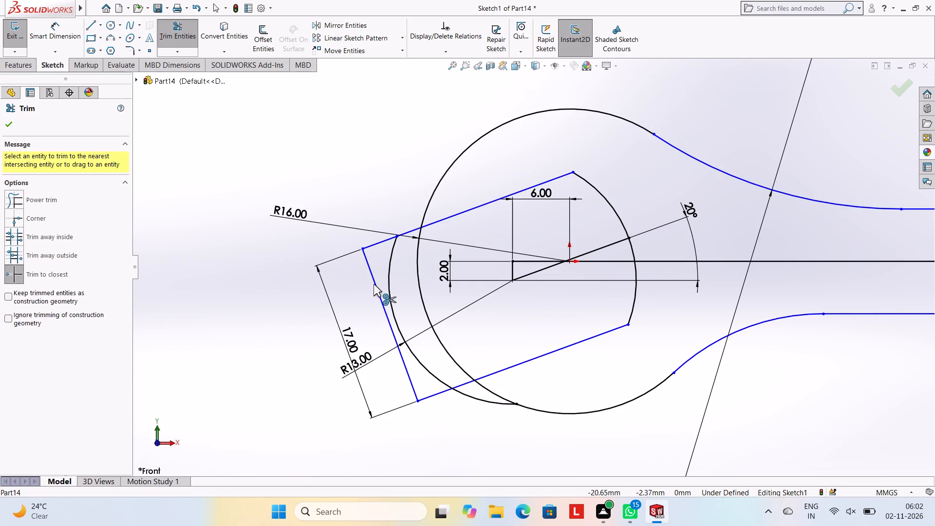
left_click(374, 284)
left_click(370, 245)
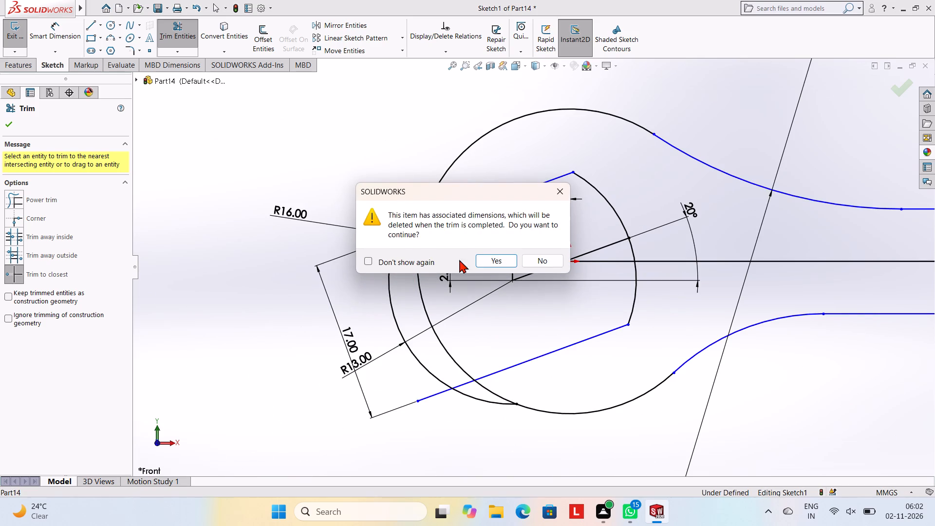
left_click(486, 259)
left_click(390, 276)
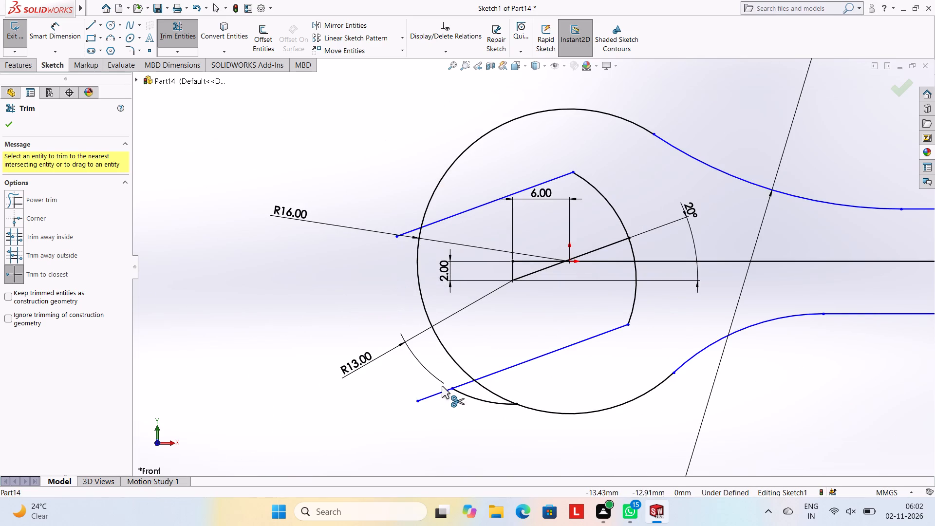
left_click(437, 392)
left_click(461, 392)
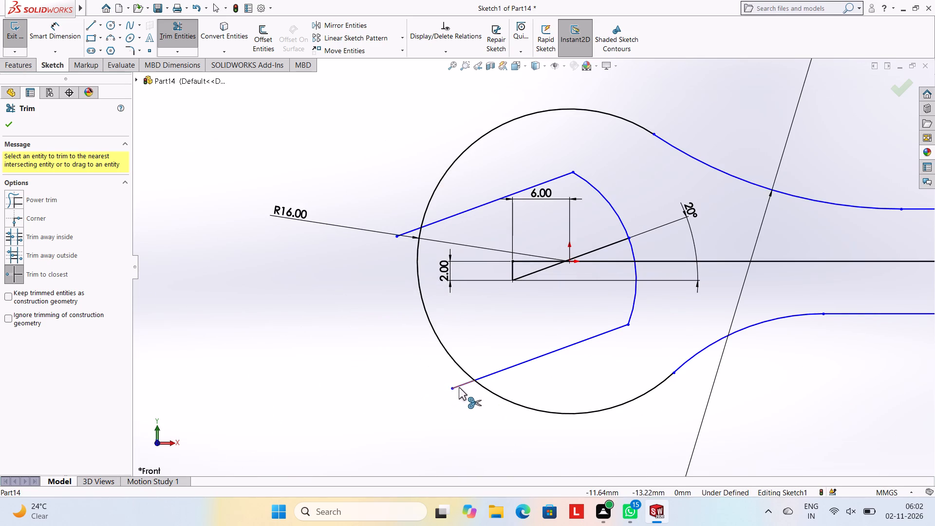
Trim the ends of both jaw sides beyond the R16 arc and the R16 arc between them to open the jaw.
left_click(459, 387)
left_click(403, 235)
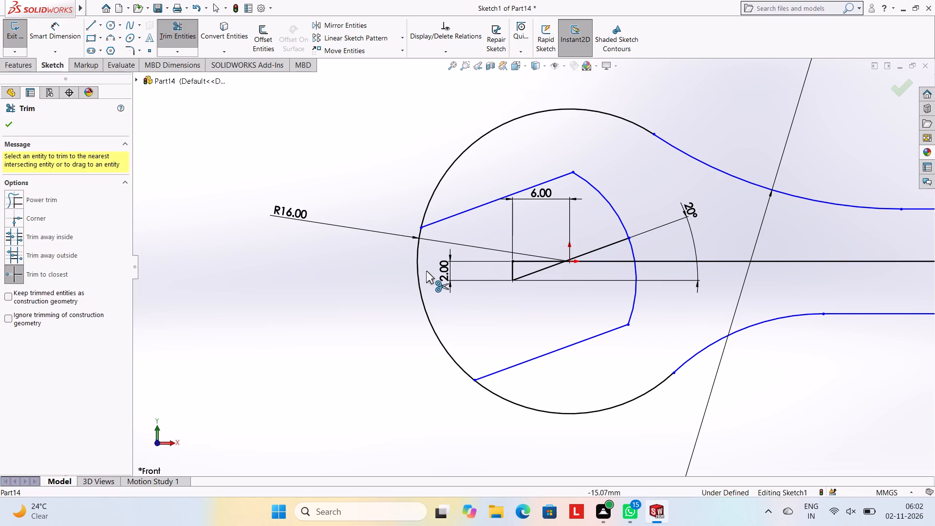
left_click(420, 280)
scroll(613, 315, "up", 3)
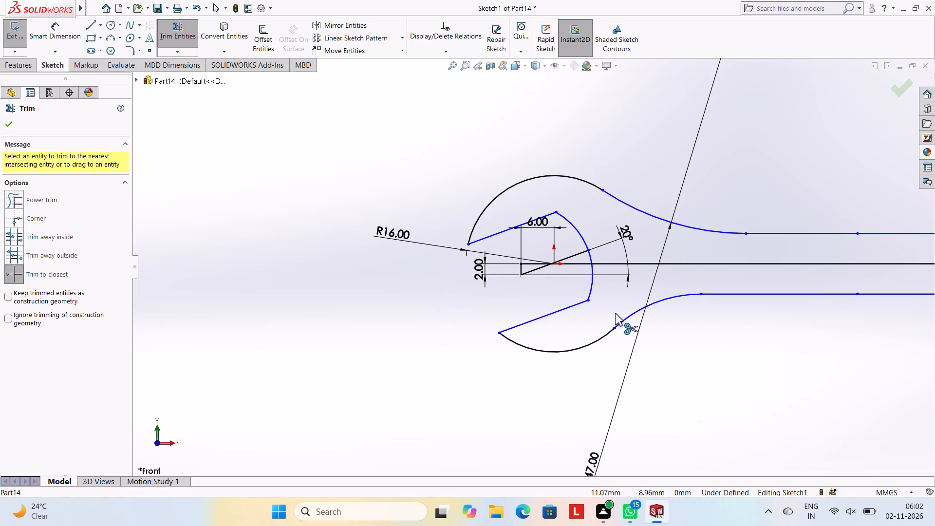
scroll(531, 202, "up", 1)
key("Escape")
key("Escape")
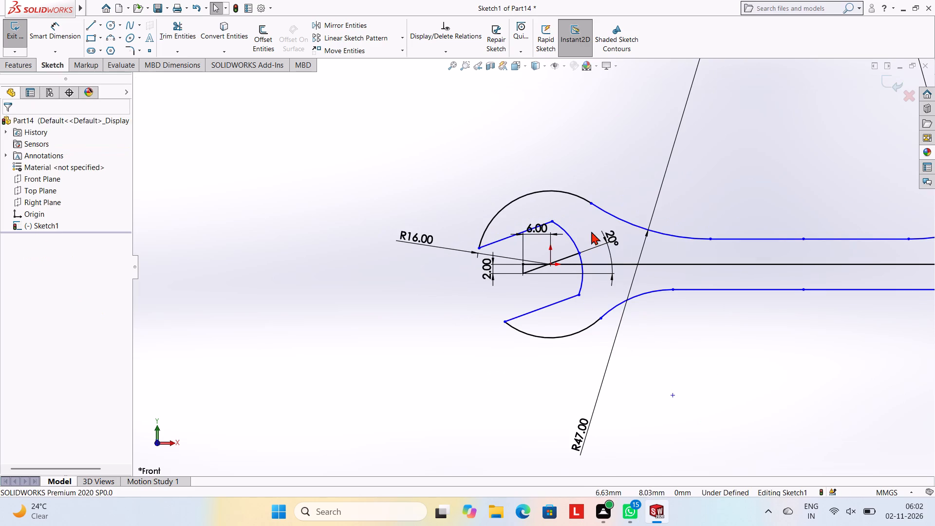
Examine the whole wrench profile from the open jaw to the R14.5 end.
scroll(626, 264, "up", 2)
scroll(626, 264, "down", 2)
scroll(635, 272, "up", 2)
scroll(632, 272, "down", 2)
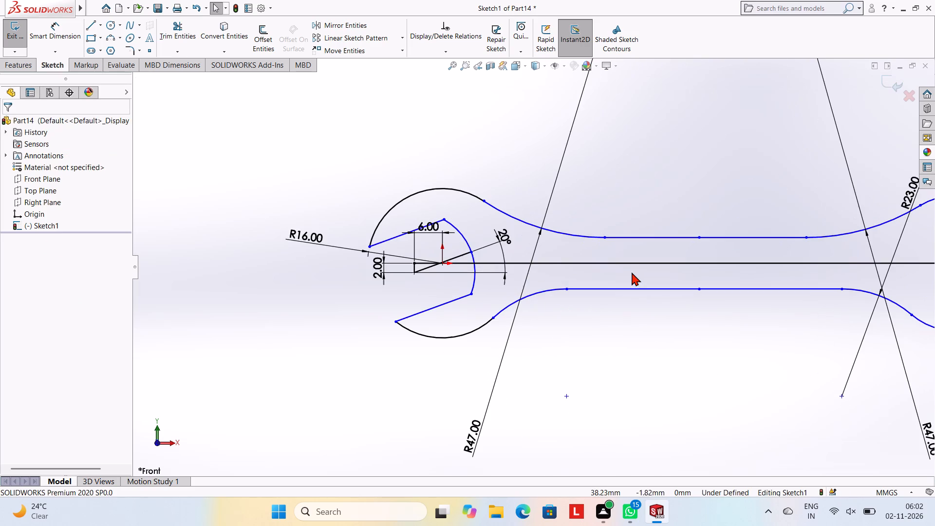
scroll(606, 250, "up", 1)
scroll(606, 250, "down", 1)
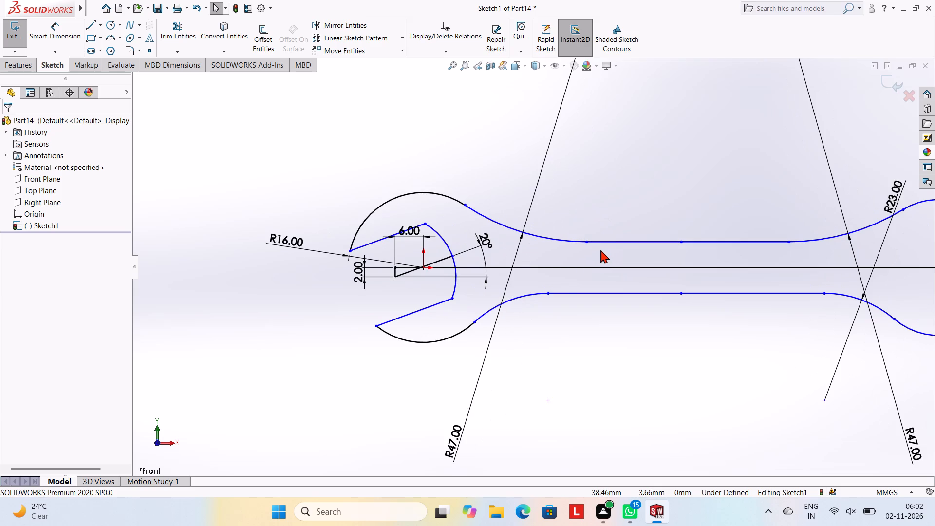
scroll(671, 302, "up", 2)
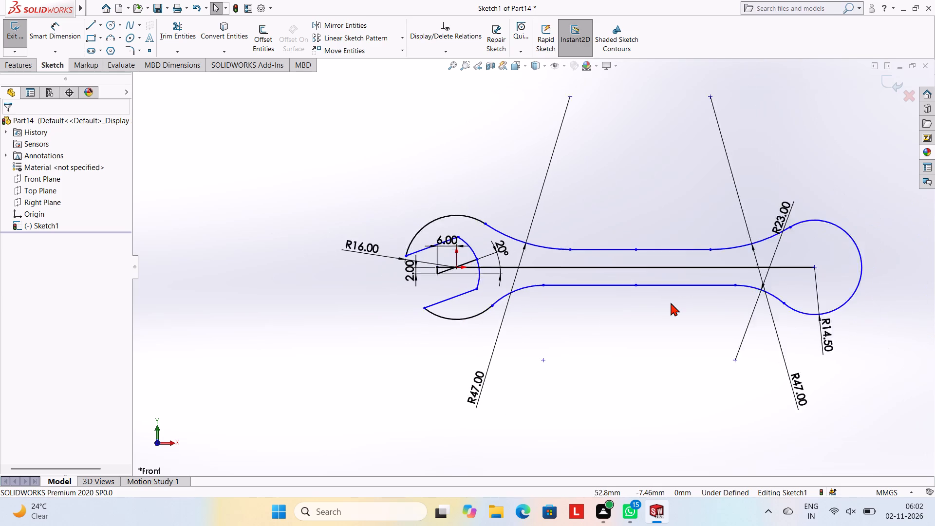
scroll(671, 302, "up", 1)
scroll(666, 281, "down", 1)
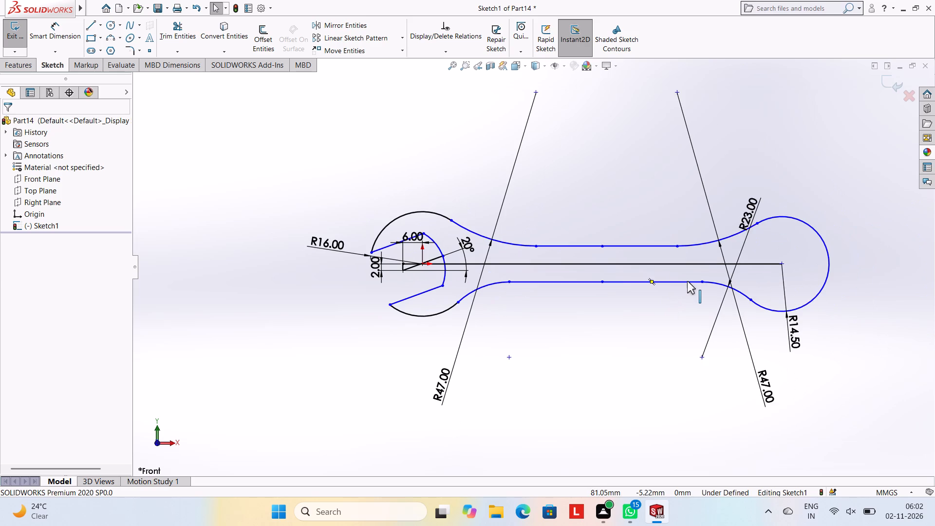
scroll(442, 296, "down", 3)
scroll(492, 281, "down", 2)
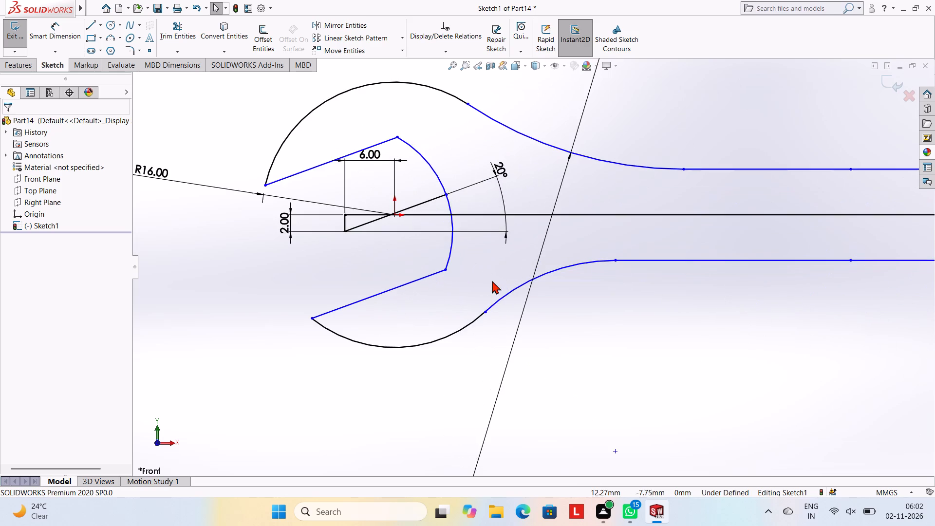
scroll(484, 279, "down", 2)
scroll(575, 278, "up", 3)
scroll(865, 319, "up", 4)
scroll(825, 256, "up", 1)
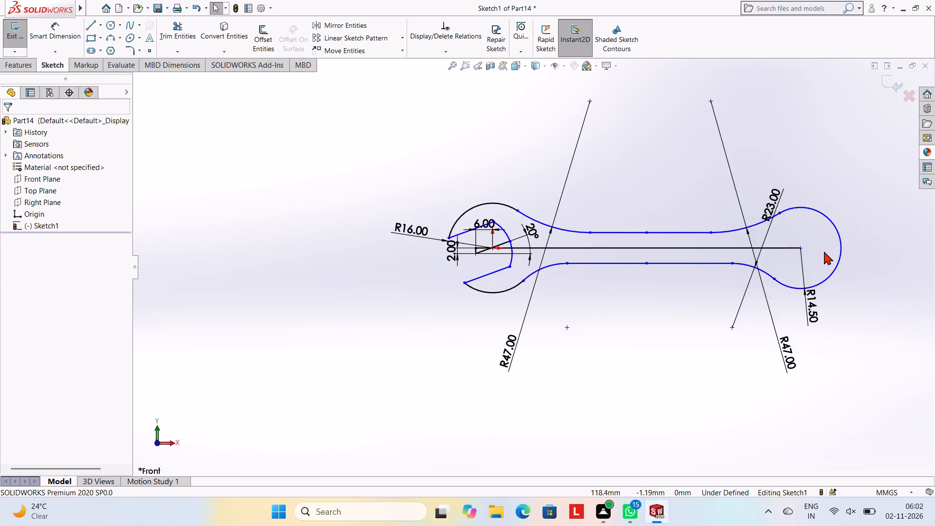
scroll(824, 251, "down", 1)
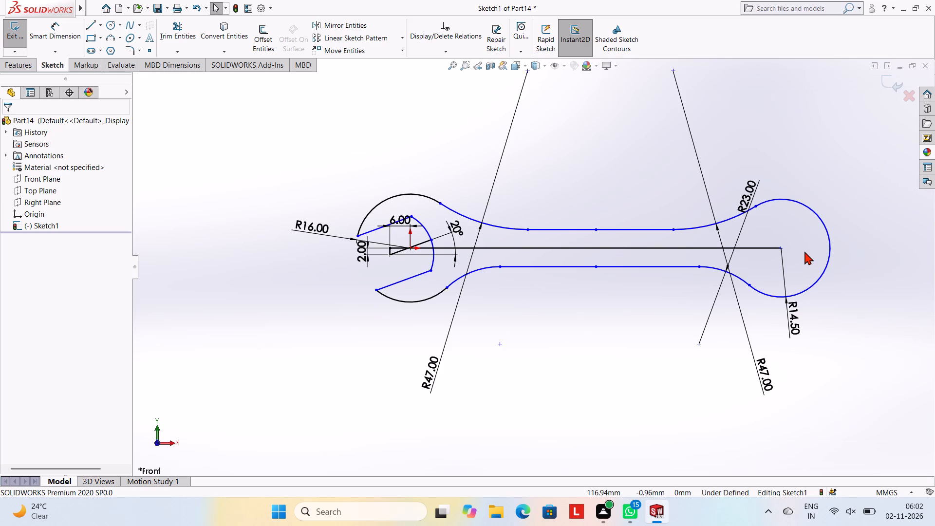
scroll(822, 263, "up", 2)
scroll(822, 263, "down", 2)
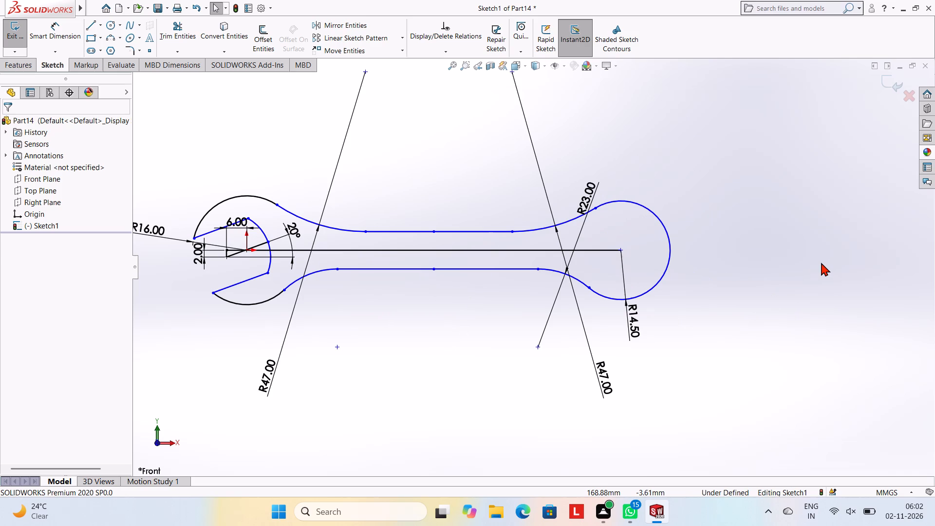
scroll(729, 212, "up", 1)
scroll(729, 212, "down", 1)
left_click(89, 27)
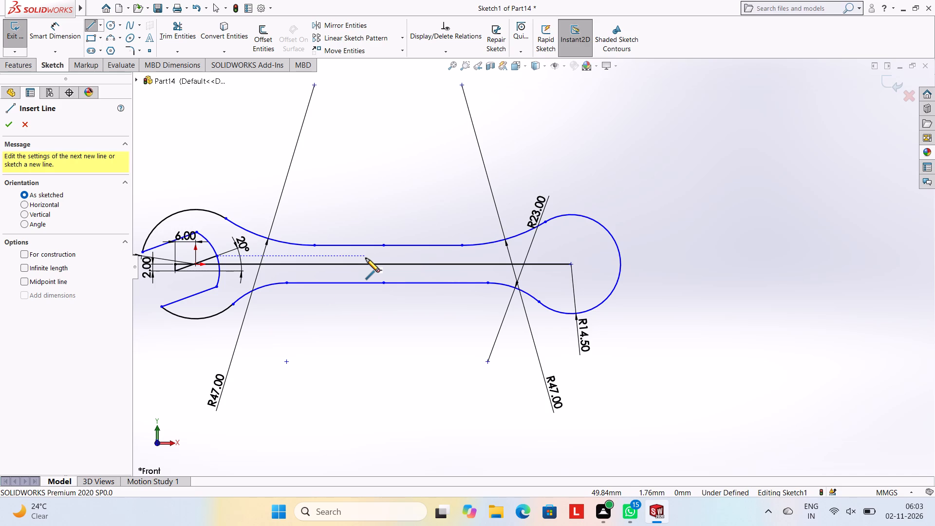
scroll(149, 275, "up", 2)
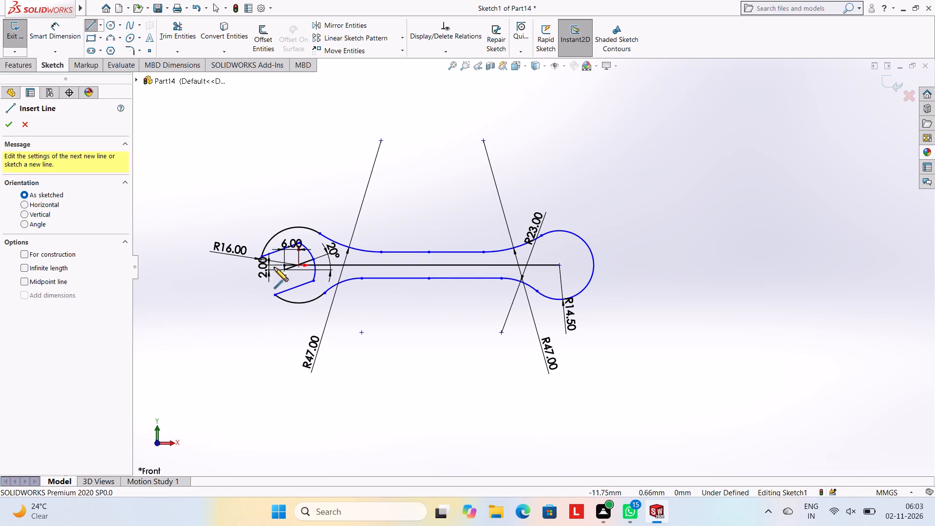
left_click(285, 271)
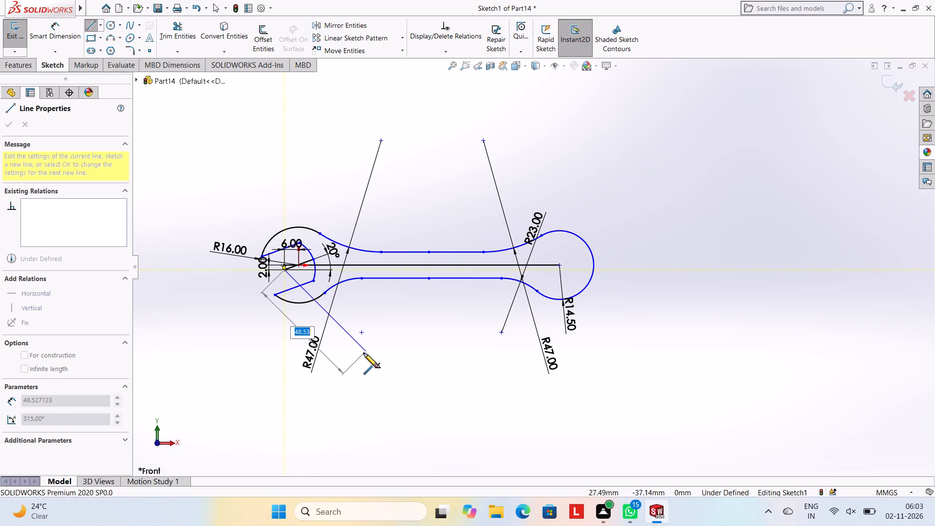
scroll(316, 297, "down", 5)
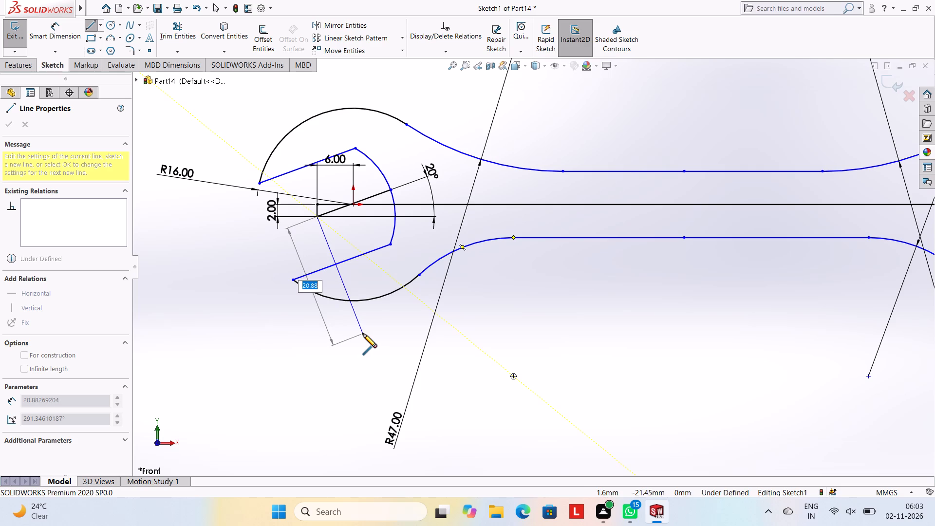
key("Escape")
Draw a 6 mm horizontal line outward from the R14.5 end's centre and a 2 mm vertical line up from its end.
scroll(521, 341, "up", 5)
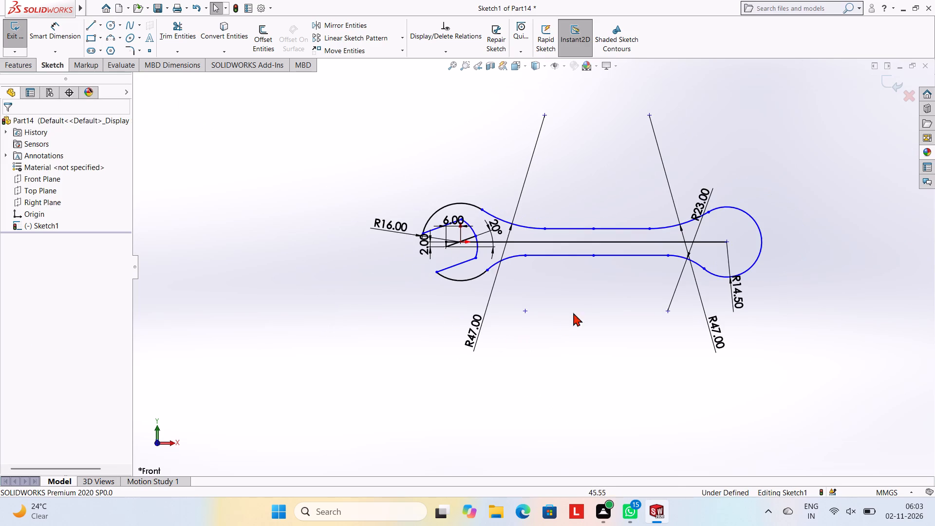
scroll(729, 249, "down", 3)
scroll(737, 235, "up", 2)
scroll(737, 235, "down", 2)
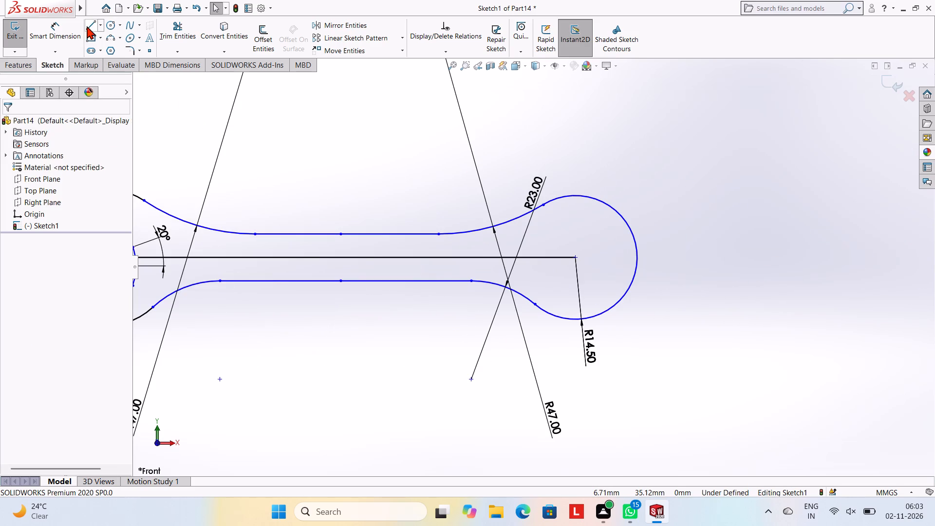
left_click(87, 26)
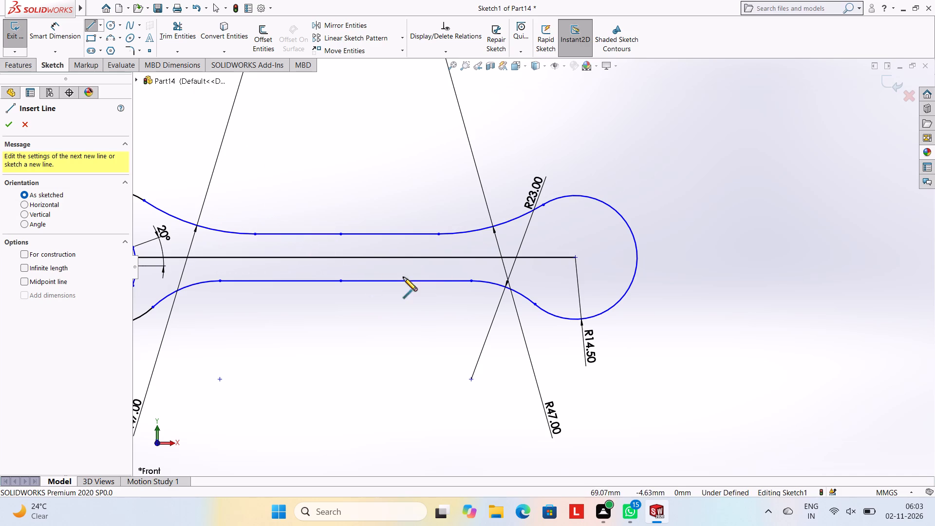
left_click(575, 256)
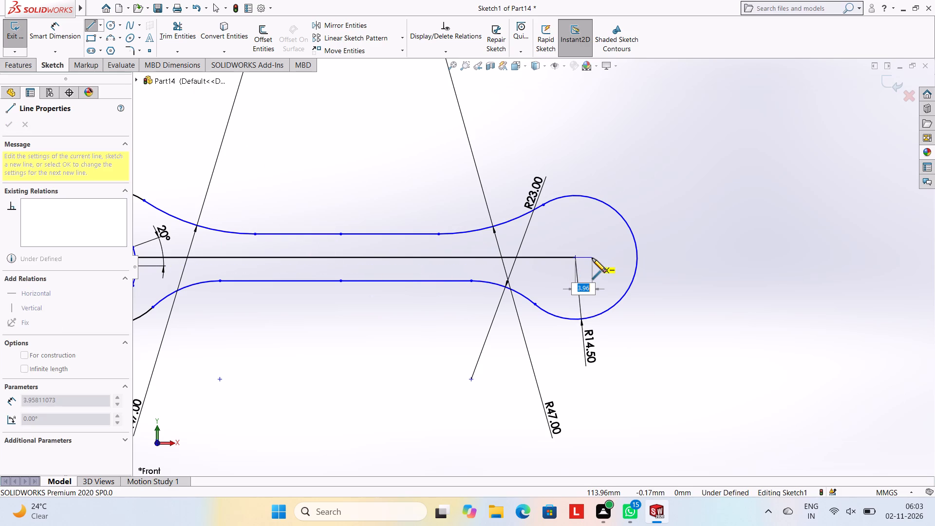
key("6")
key("Return")
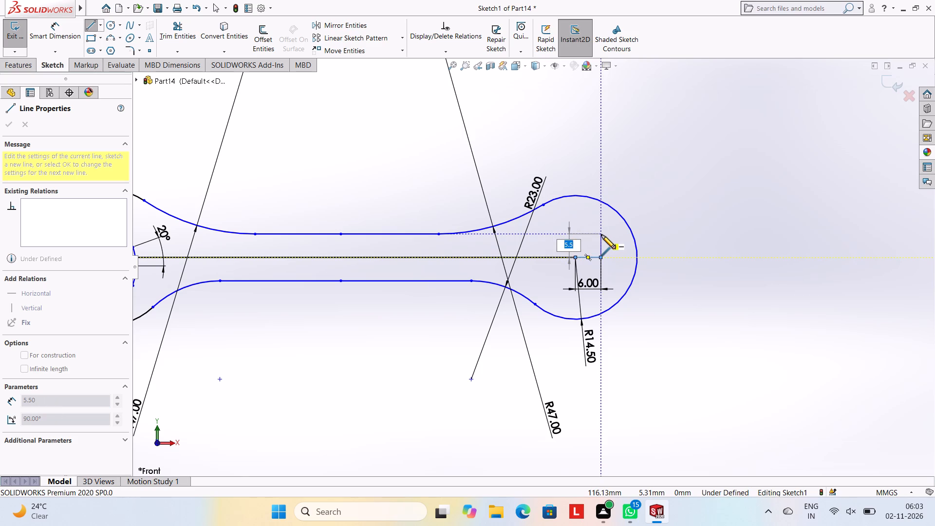
key("2")
key("Return")
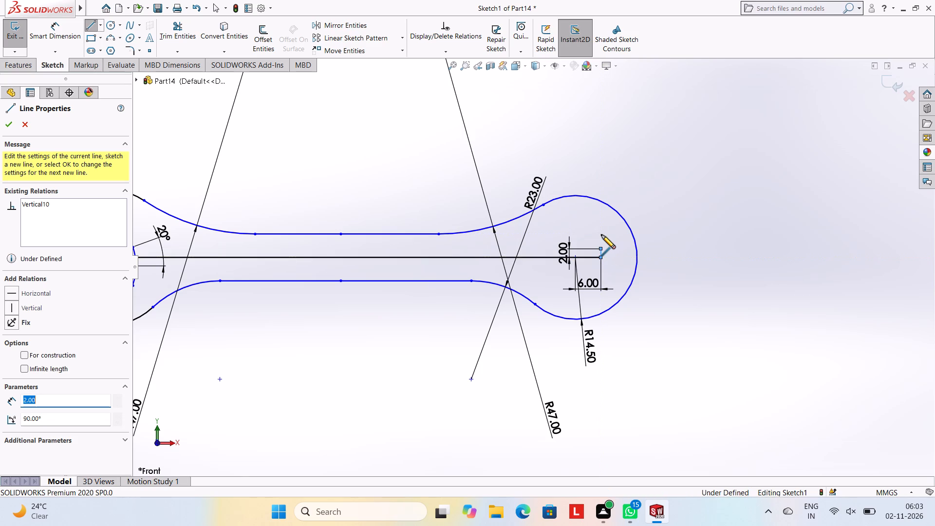
key("Escape")
key("Escape")
key("Escape")
Sketch a 9 mm radius circle centred on the top end of the 2 mm vertical line.
left_click(110, 26)
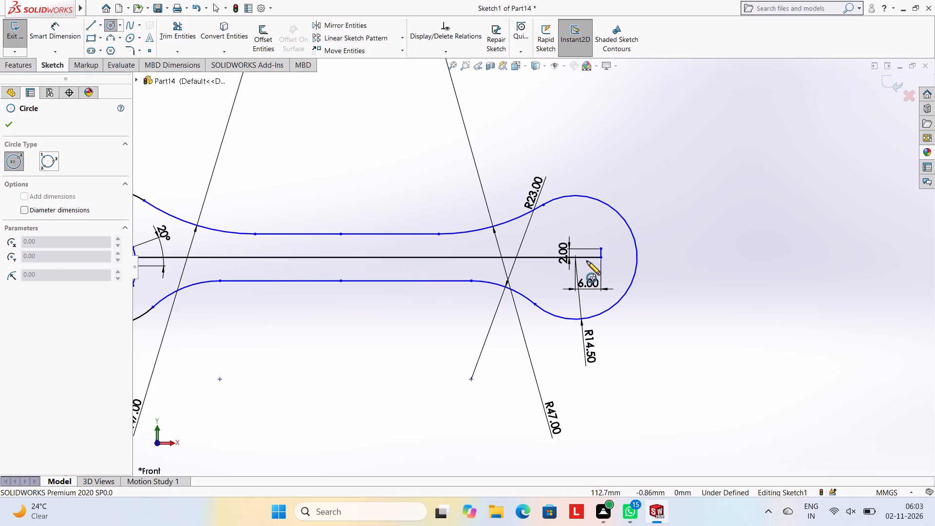
left_click(601, 249)
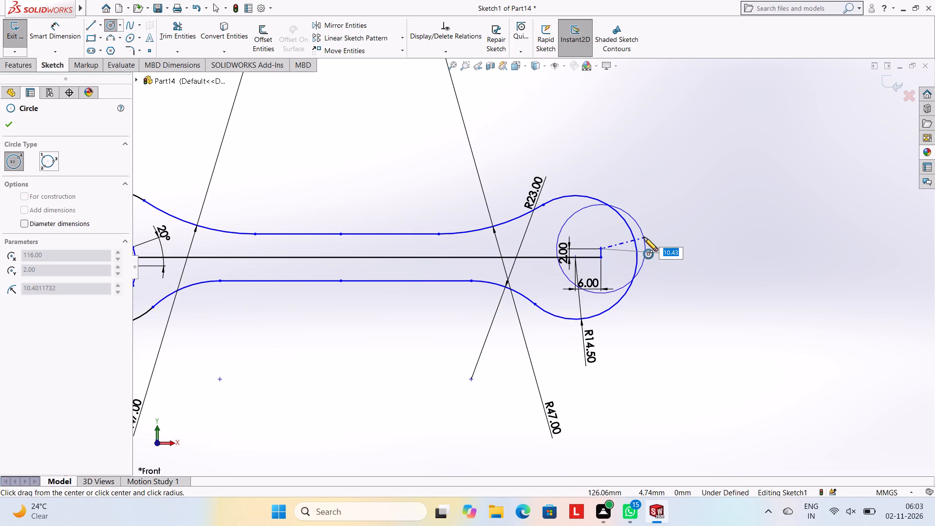
key("9")
key("Return")
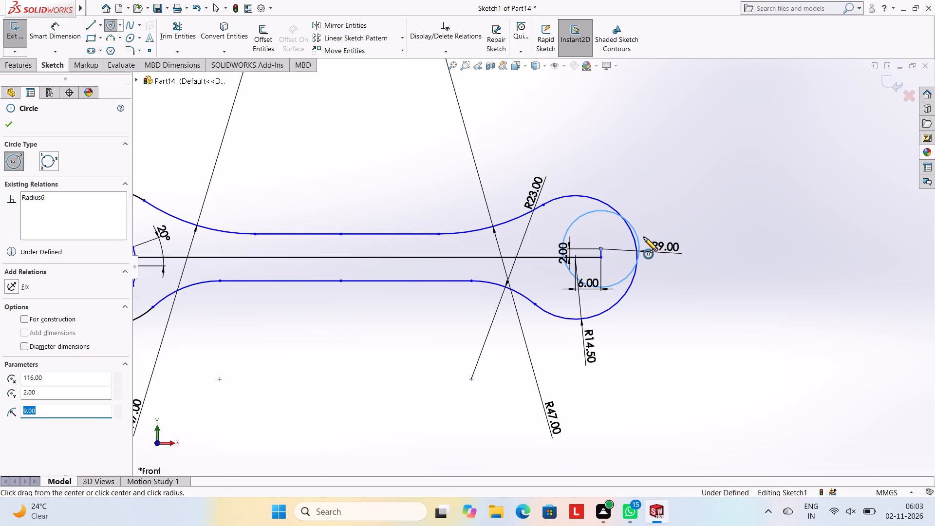
scroll(644, 237, "down", 3)
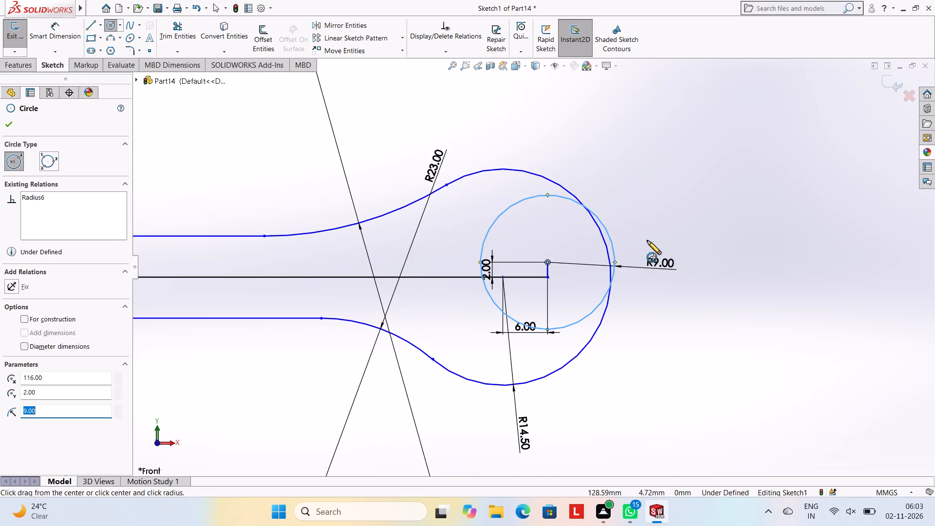
key("Escape")
key("Escape")
key("Escape")
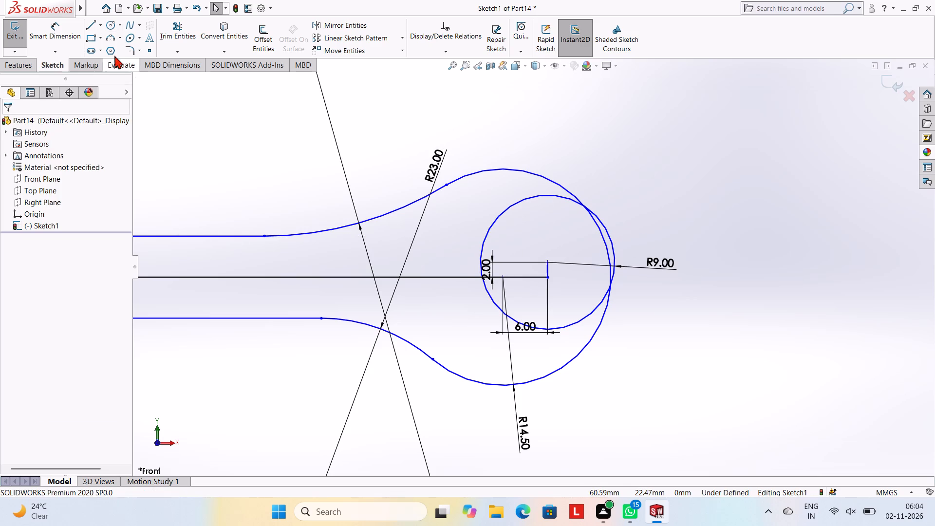
Sketch a slanted line about 30 mm long from the R9 circle's centre down towards the handle, crossing the lower profile edge.
left_click(90, 20)
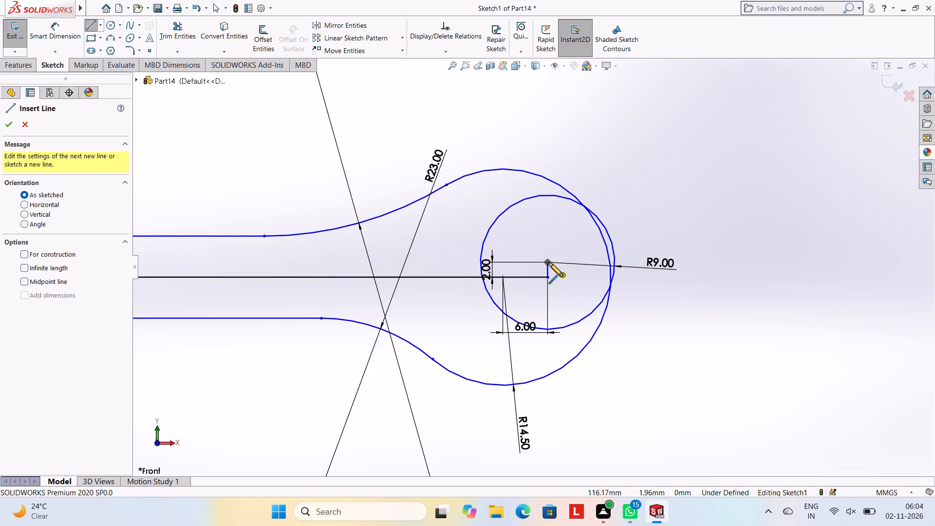
left_click(546, 262)
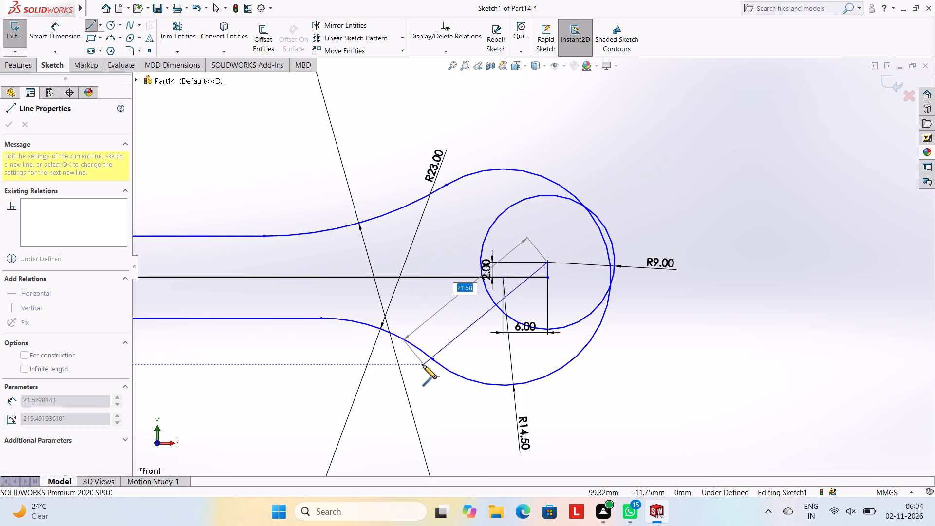
left_click(343, 358)
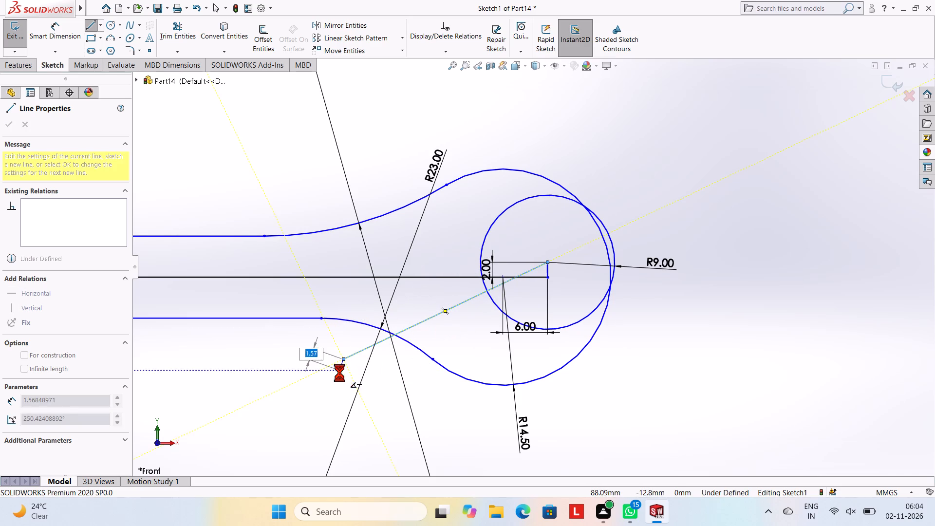
key("Escape")
left_click(433, 317)
key("Escape")
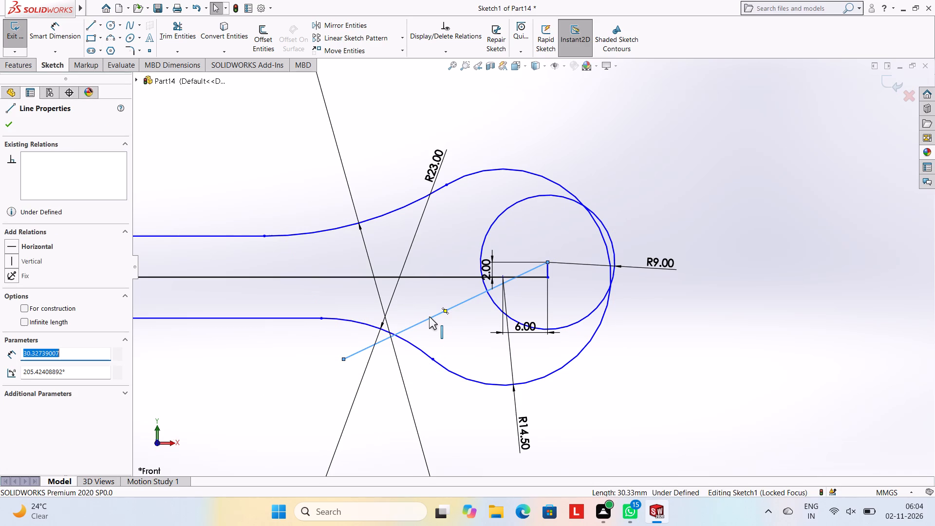
key("Escape")
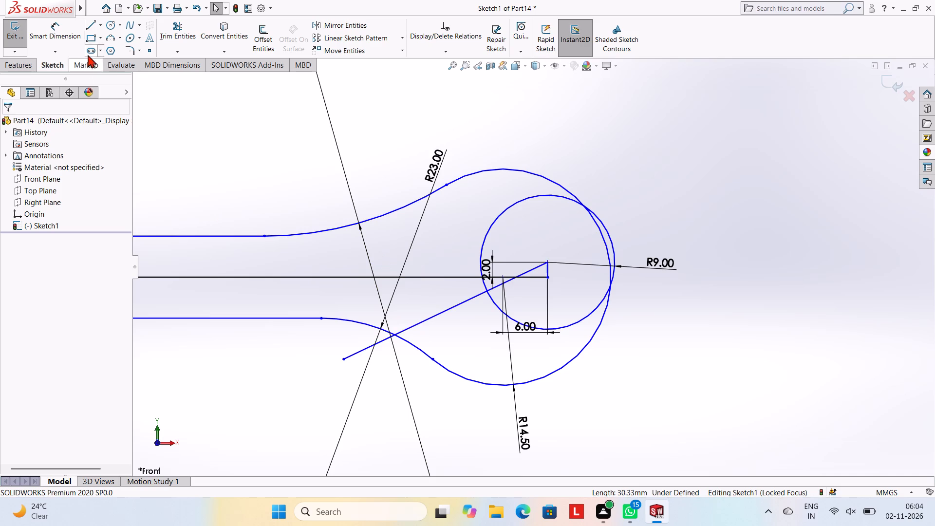
Dimension the slanted line at 20° from the horizontal through the R9 circle's centre.
left_click(78, 33)
left_click(429, 317)
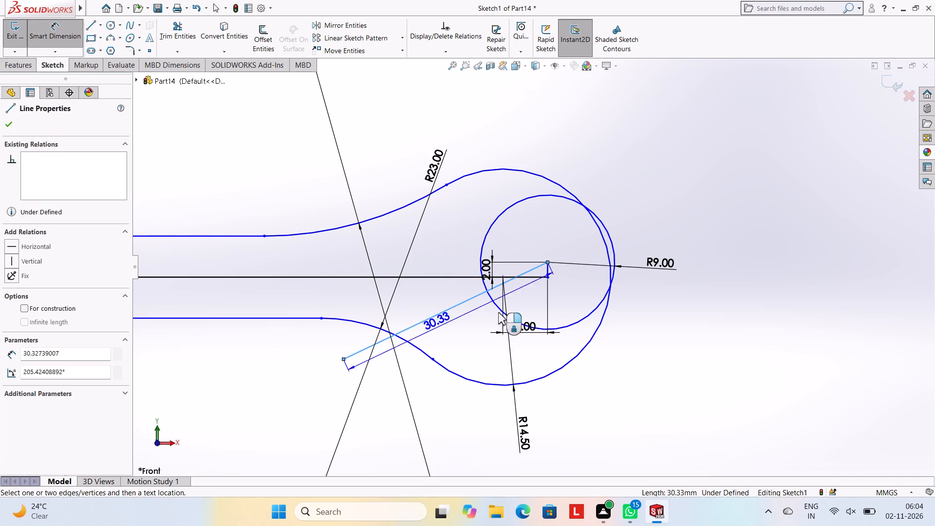
left_click(547, 264)
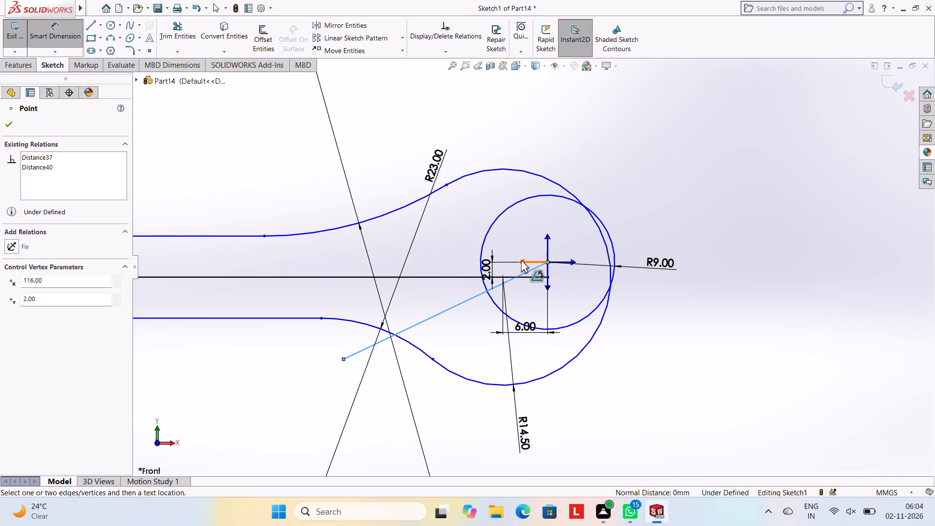
left_click(521, 260)
left_click(431, 284)
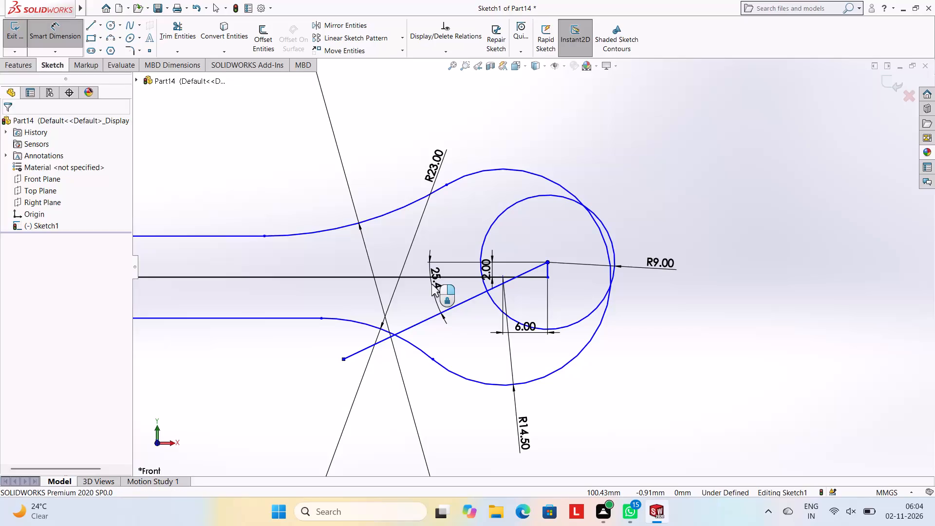
type("20")
key("Return")
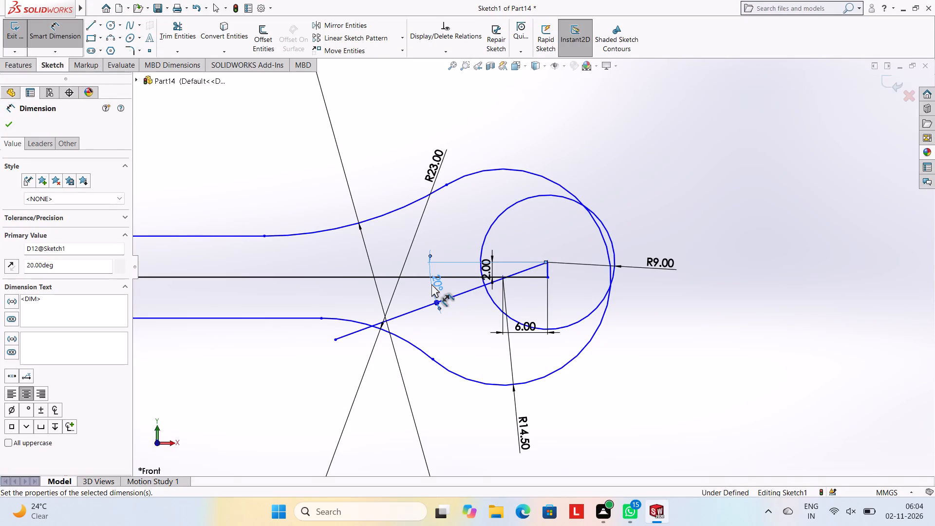
key("Escape")
key("Escape")
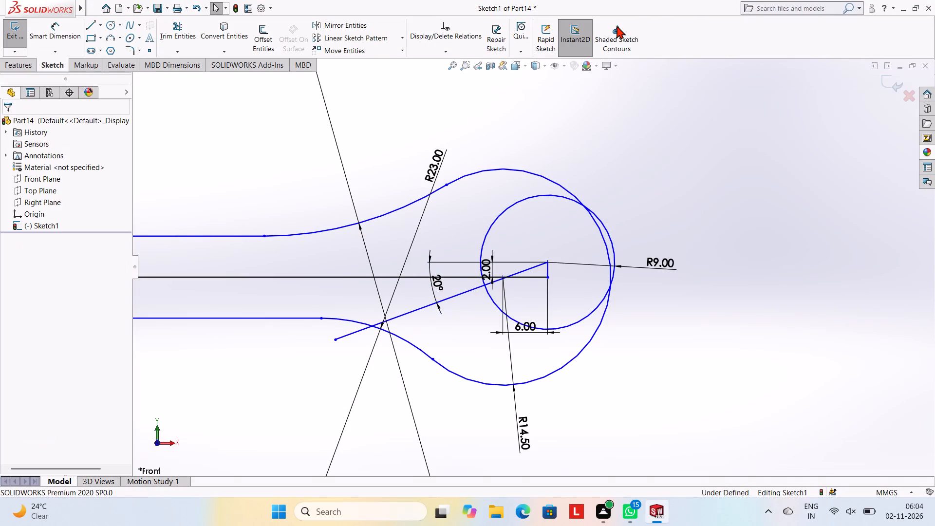
Trim the 20° line's portions outside the R9 circle, both beyond and inside the lower handle edge.
left_click(190, 30)
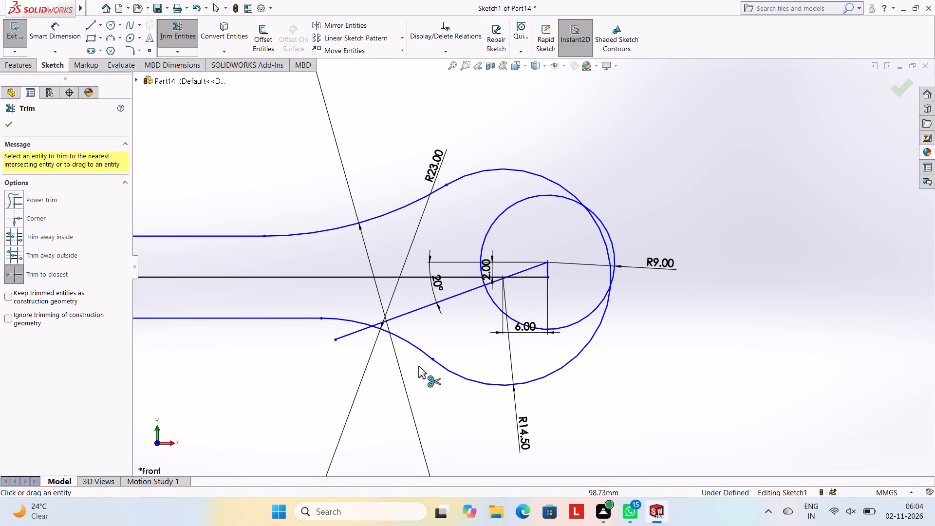
left_click(340, 338)
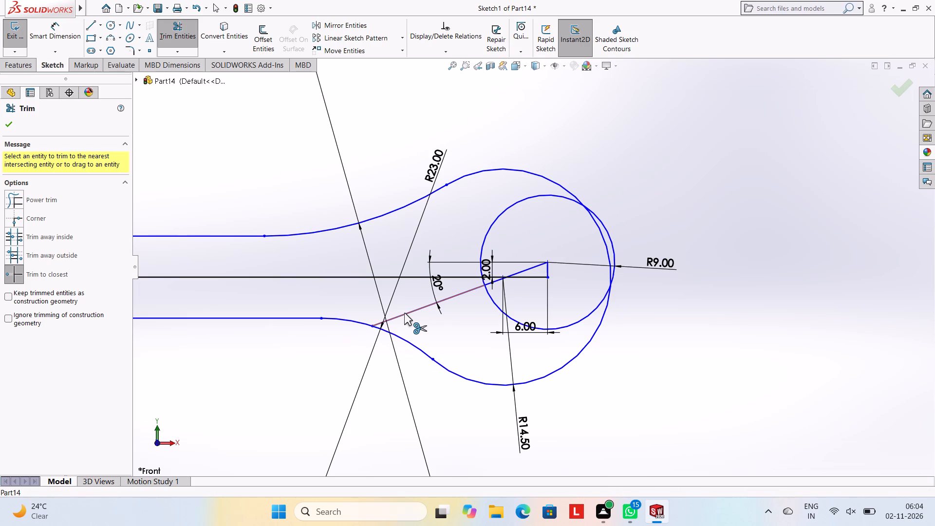
left_click(404, 313)
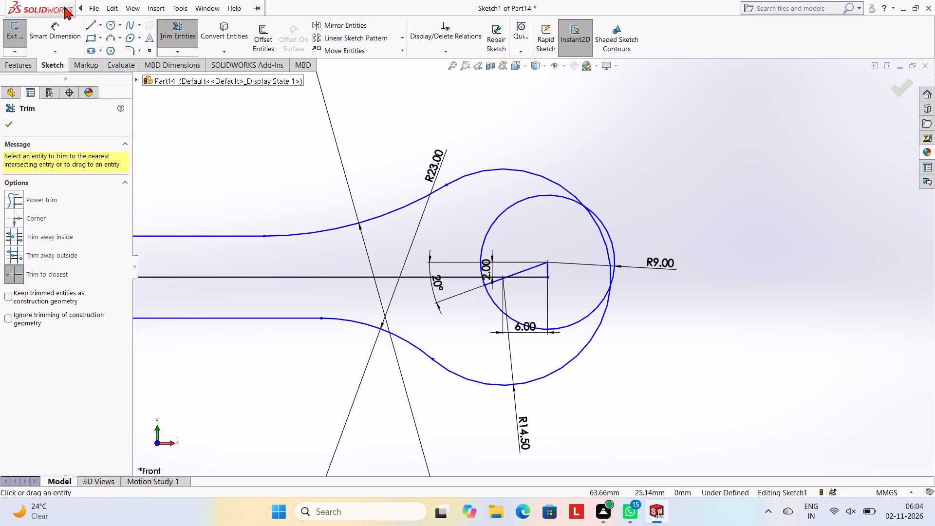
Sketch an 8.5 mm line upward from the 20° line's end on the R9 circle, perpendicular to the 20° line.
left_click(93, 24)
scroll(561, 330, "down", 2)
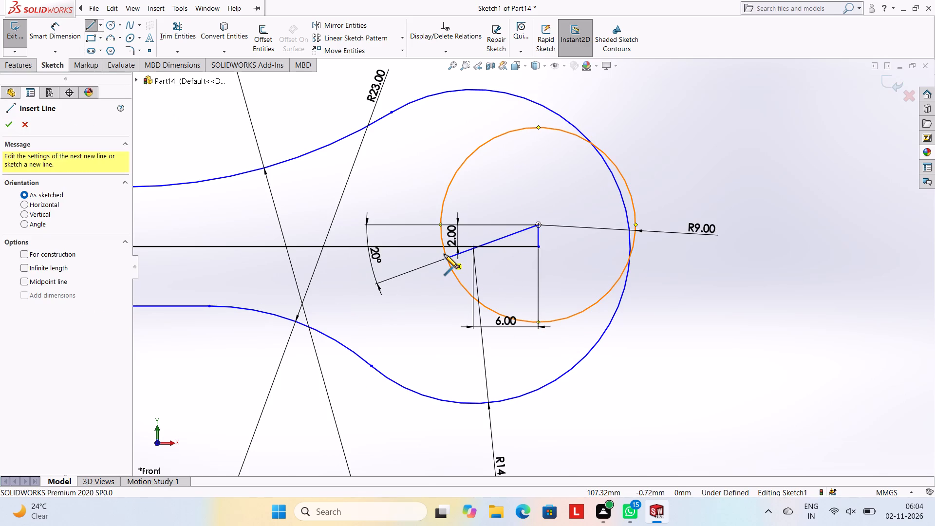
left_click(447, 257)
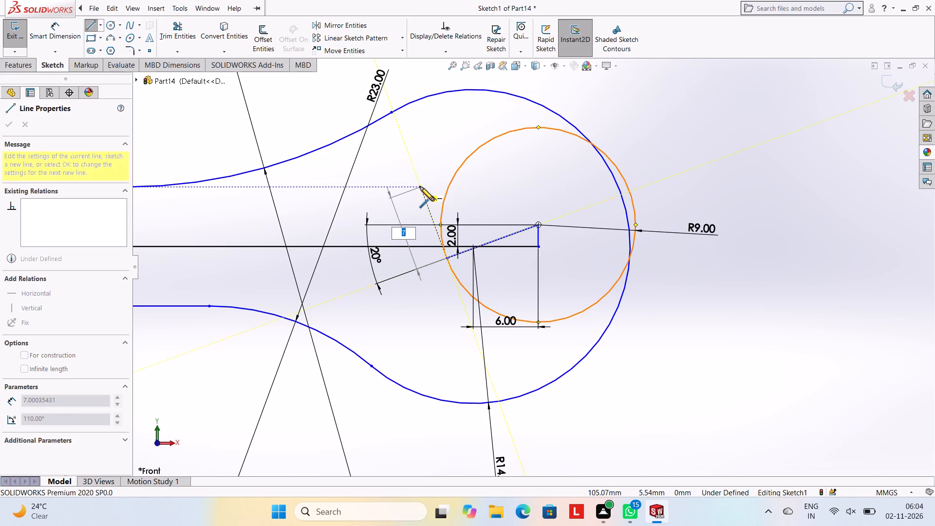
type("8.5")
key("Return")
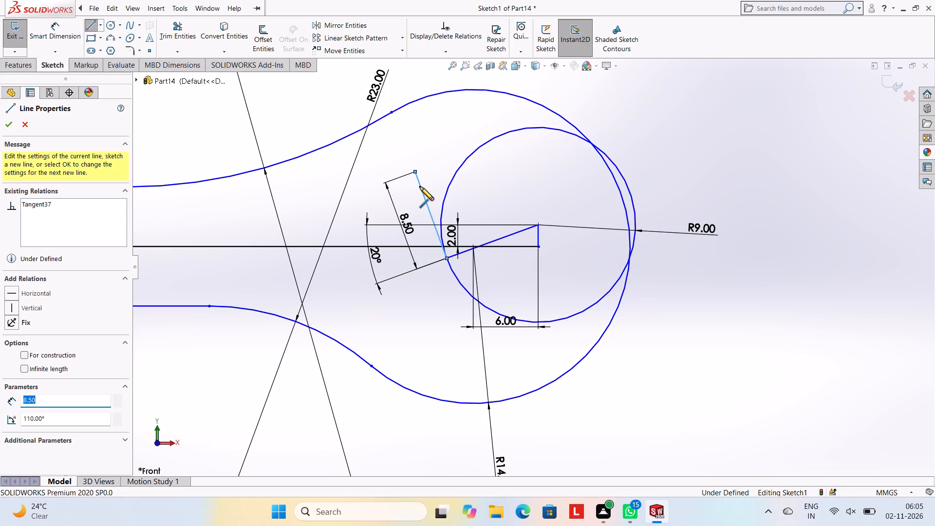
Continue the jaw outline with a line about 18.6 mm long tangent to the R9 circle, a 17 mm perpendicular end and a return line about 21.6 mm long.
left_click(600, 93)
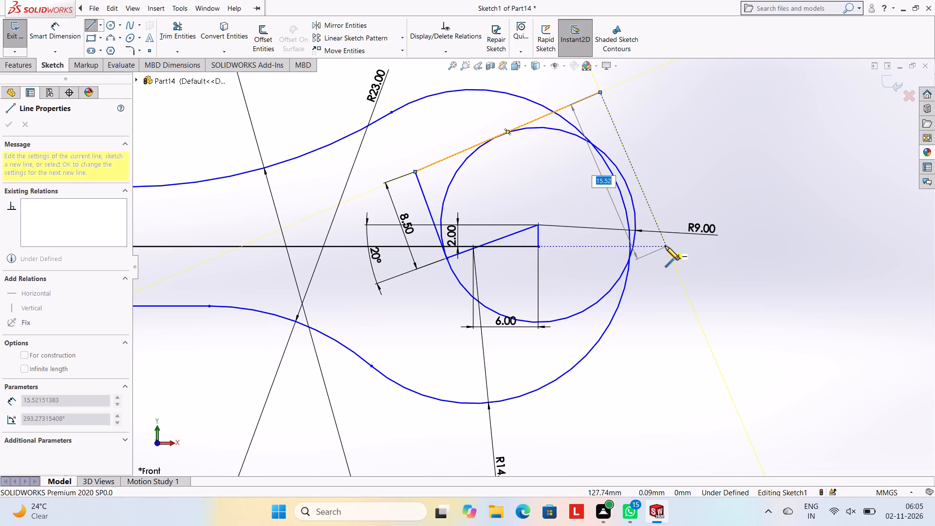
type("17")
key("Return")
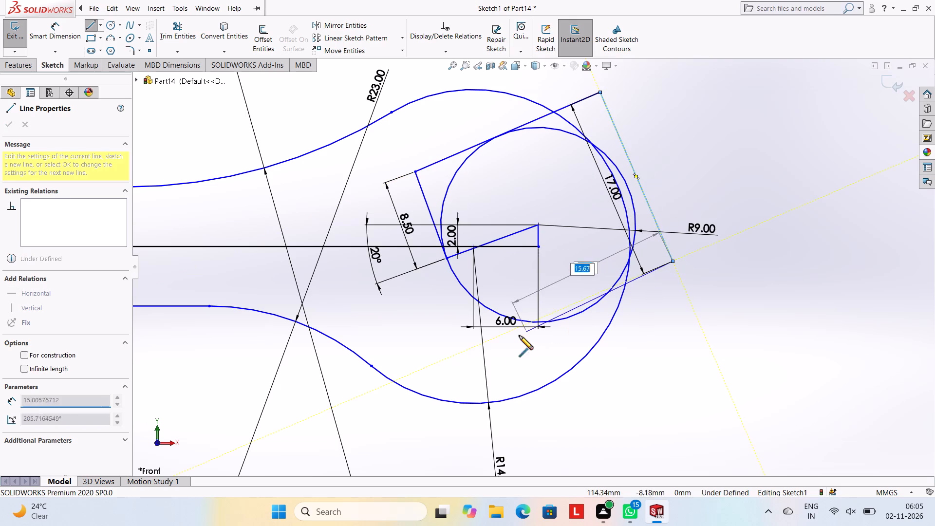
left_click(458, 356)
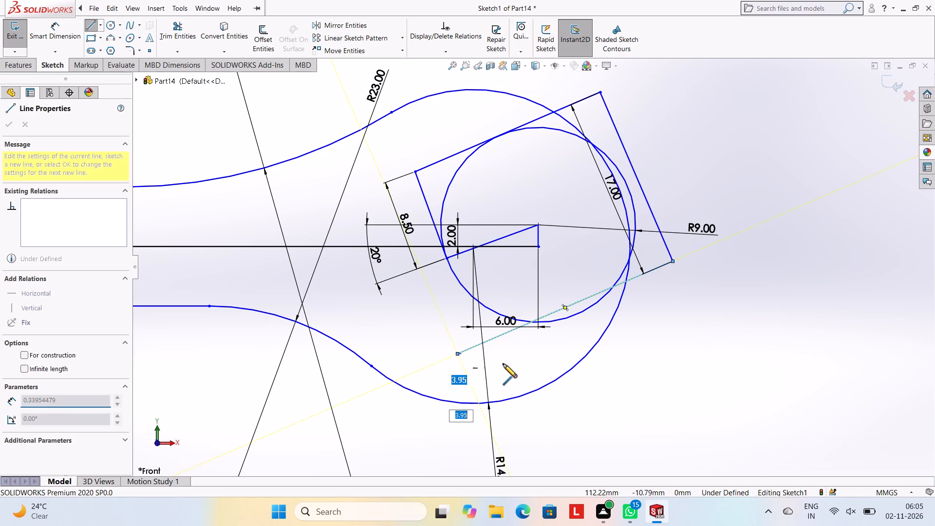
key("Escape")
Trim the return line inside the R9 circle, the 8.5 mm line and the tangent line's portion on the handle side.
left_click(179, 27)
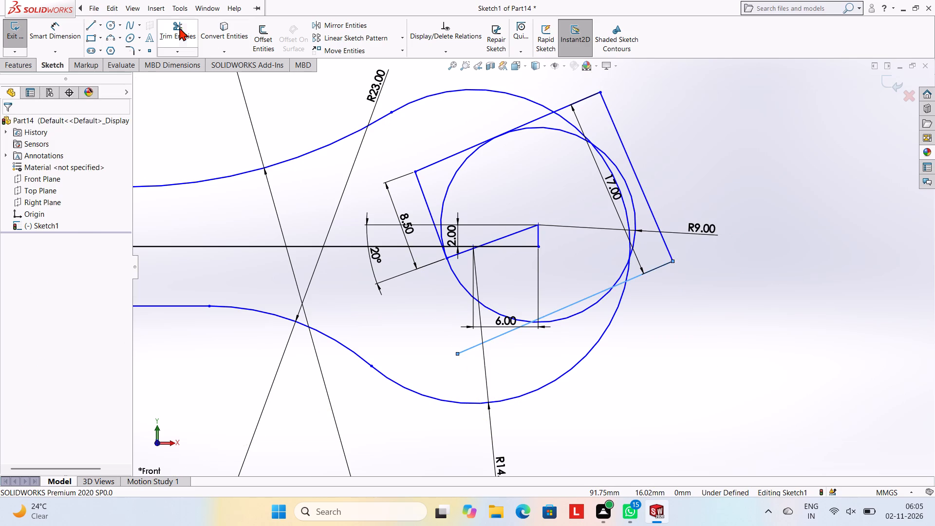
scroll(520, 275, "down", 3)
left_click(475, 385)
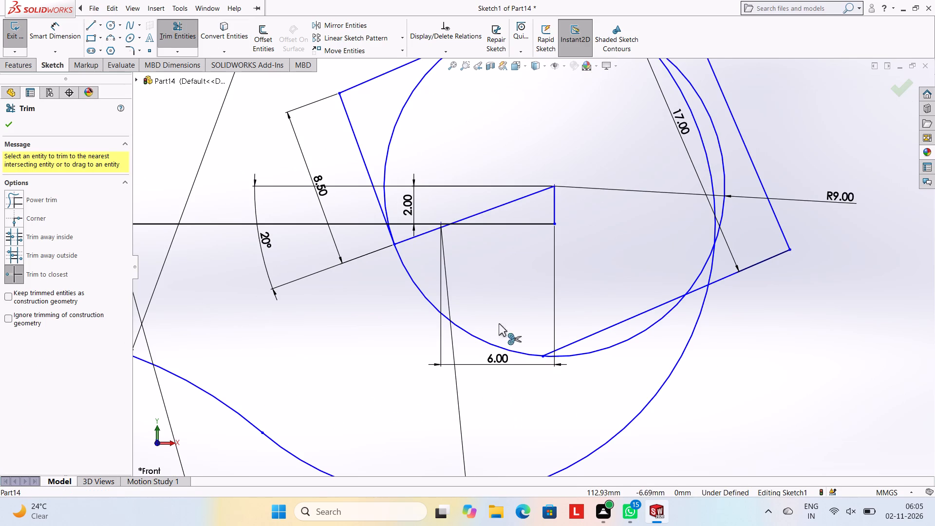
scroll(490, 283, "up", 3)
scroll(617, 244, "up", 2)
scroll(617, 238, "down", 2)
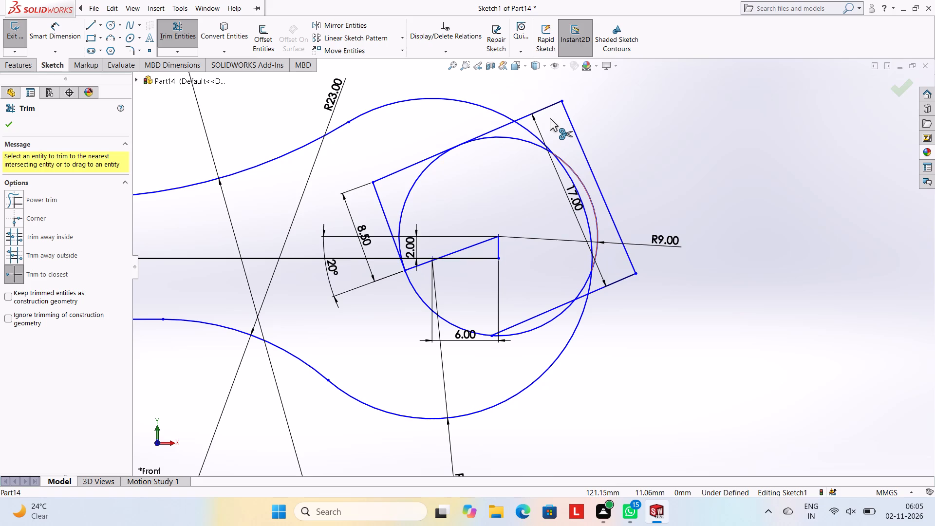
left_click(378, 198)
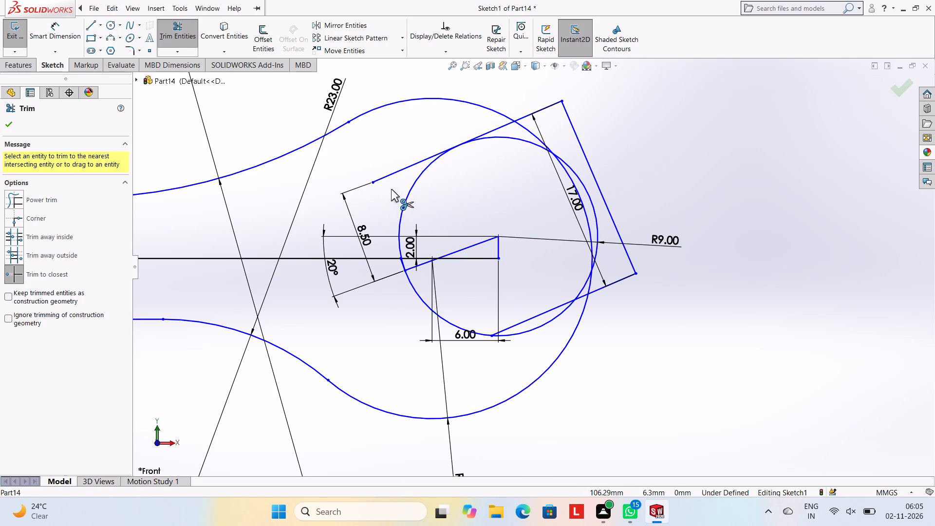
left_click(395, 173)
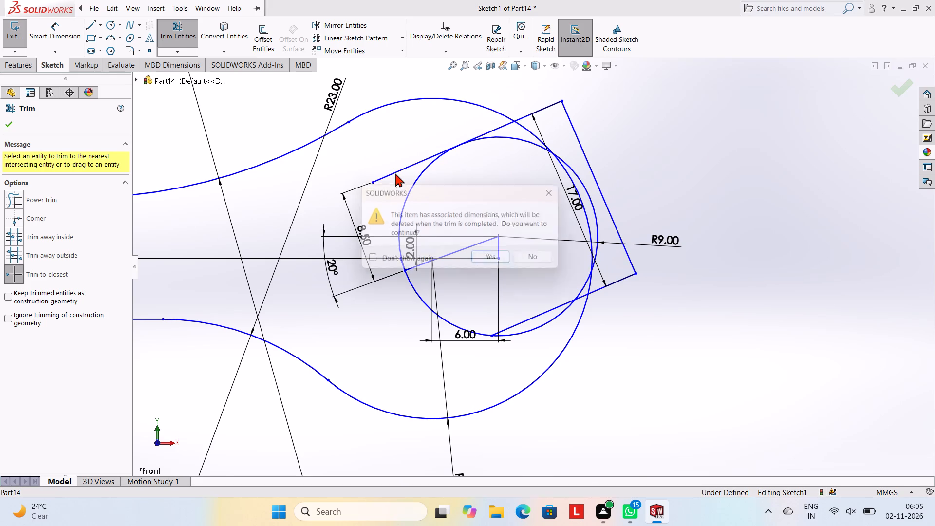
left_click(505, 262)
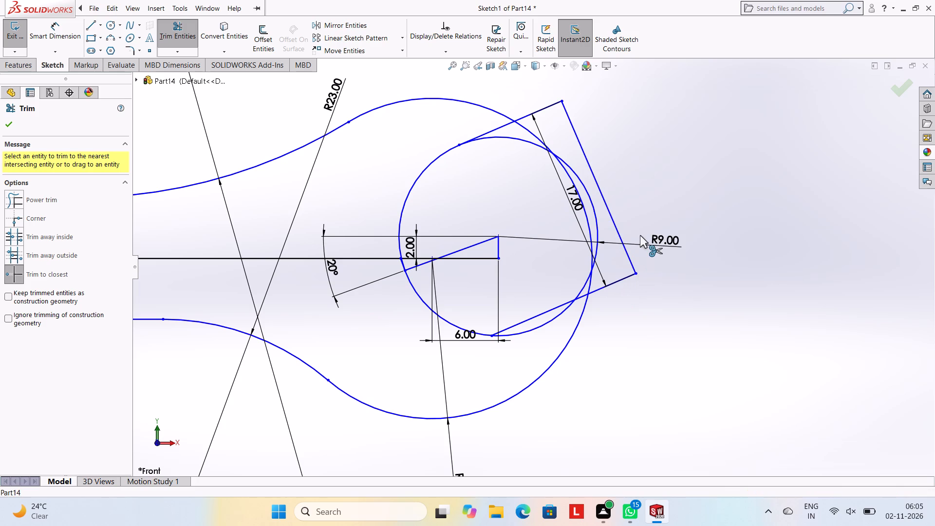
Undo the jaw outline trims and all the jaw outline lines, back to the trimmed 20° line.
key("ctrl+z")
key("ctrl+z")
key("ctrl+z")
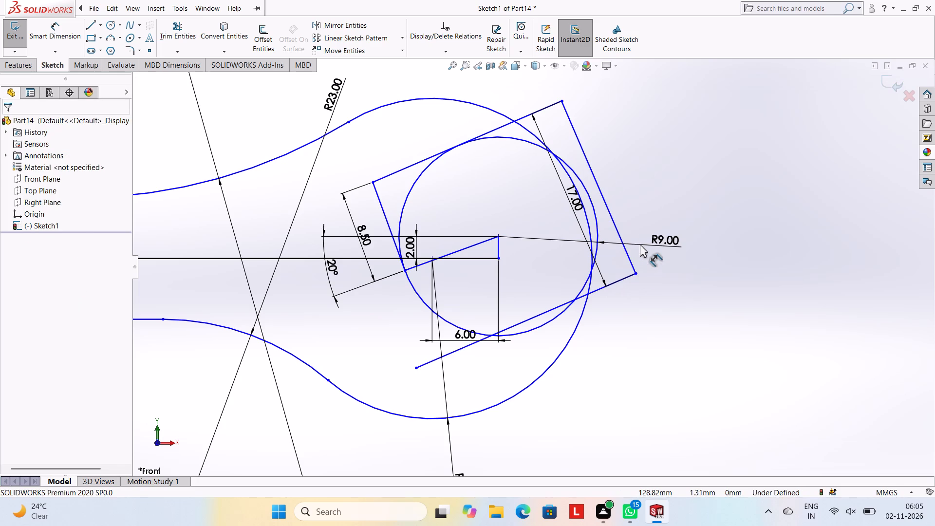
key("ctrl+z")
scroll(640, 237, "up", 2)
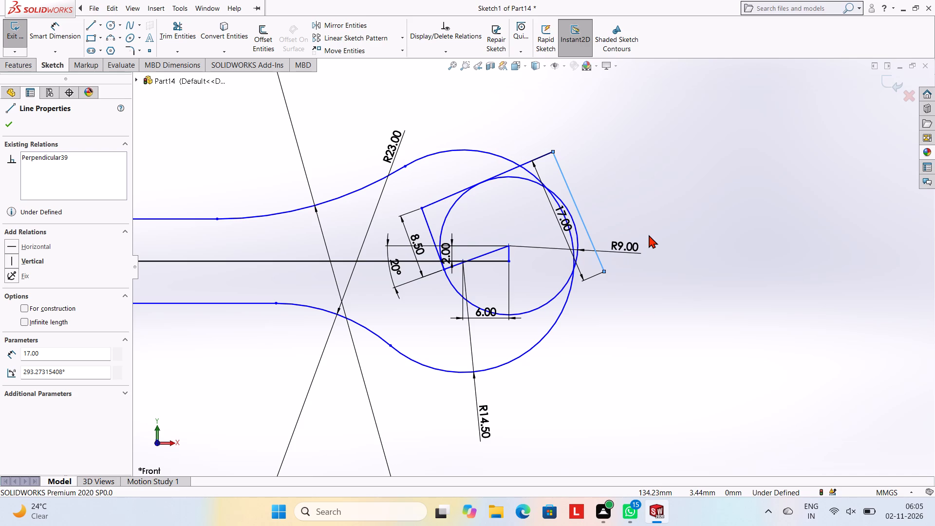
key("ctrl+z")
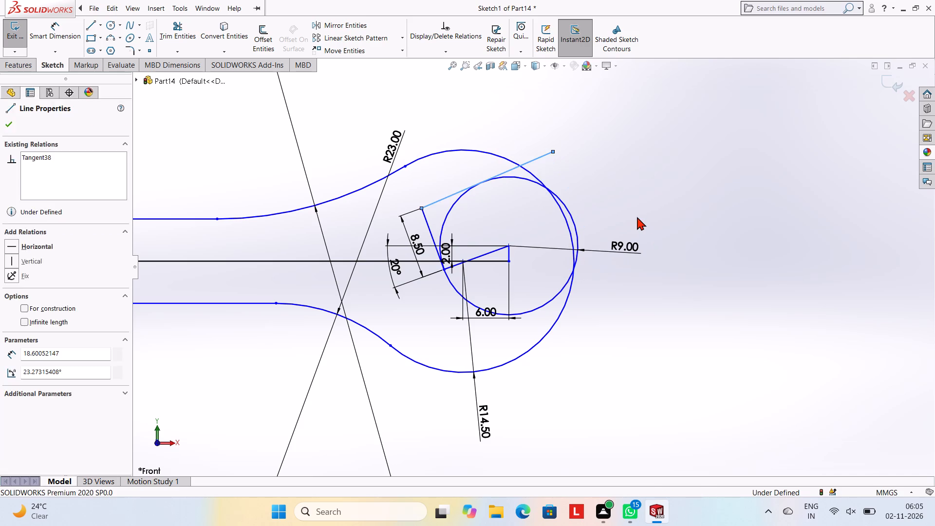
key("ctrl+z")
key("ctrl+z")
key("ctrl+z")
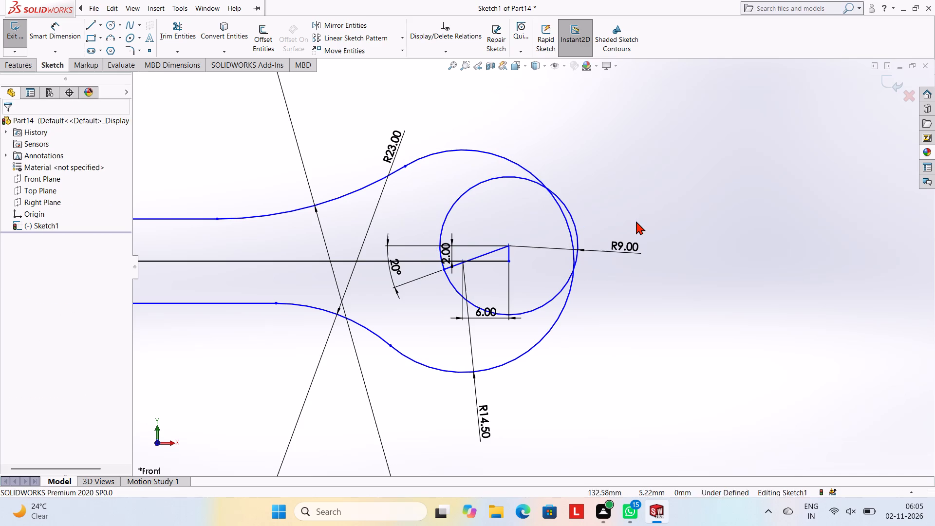
Undo the 20° line's trims, its angle dimension and the slanted line itself.
key("ctrl+z")
key("ctrl+z")
key("ctrl+z")
key("ctrl+z")
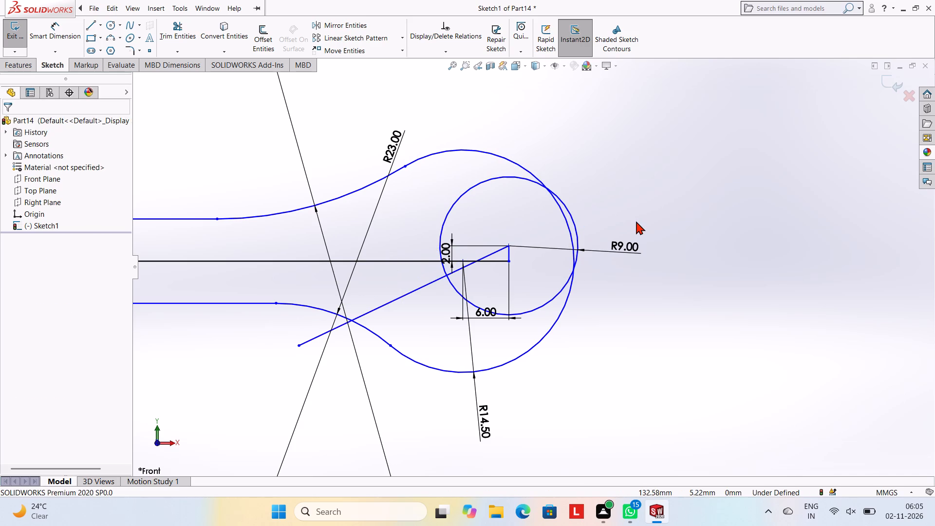
Sketch a slanted line about 16.4 mm long from the R9 circle's centre, rising outward away from the handle.
scroll(636, 220, "down", 3)
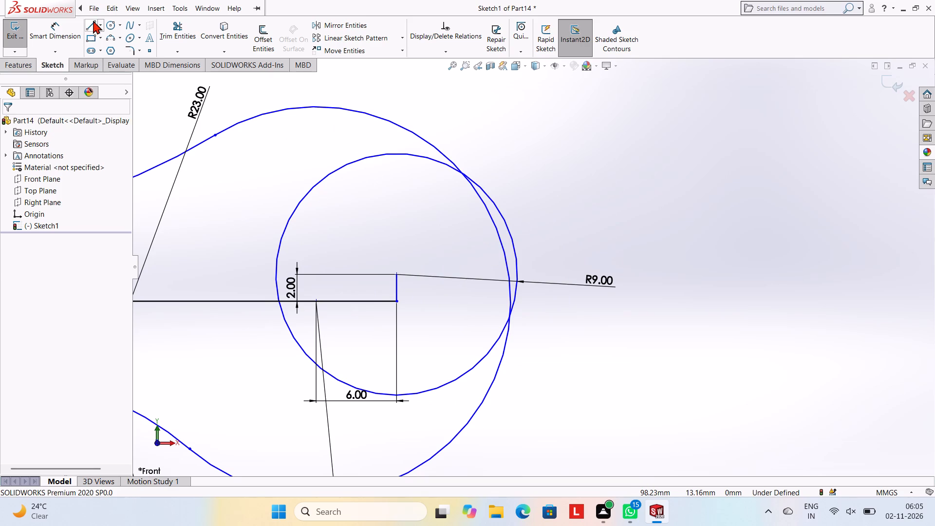
left_click(93, 19)
left_click(396, 273)
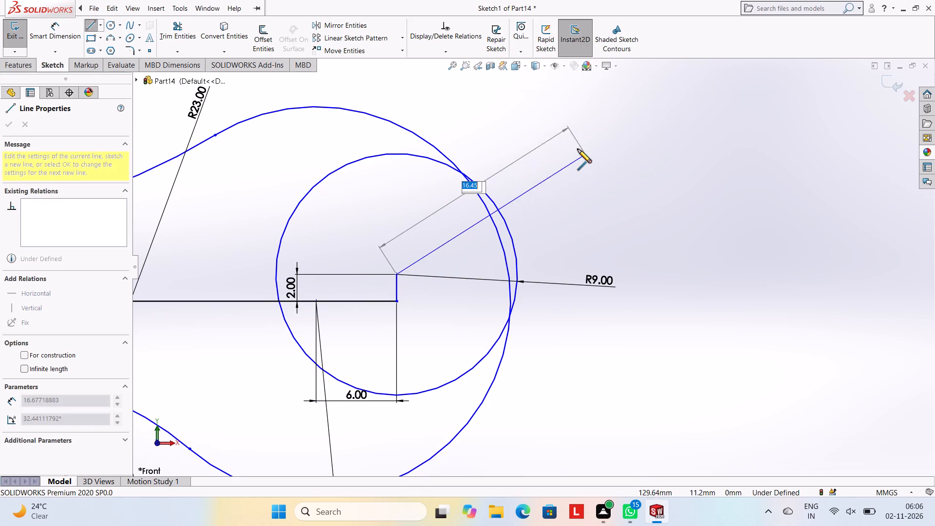
left_click(576, 148)
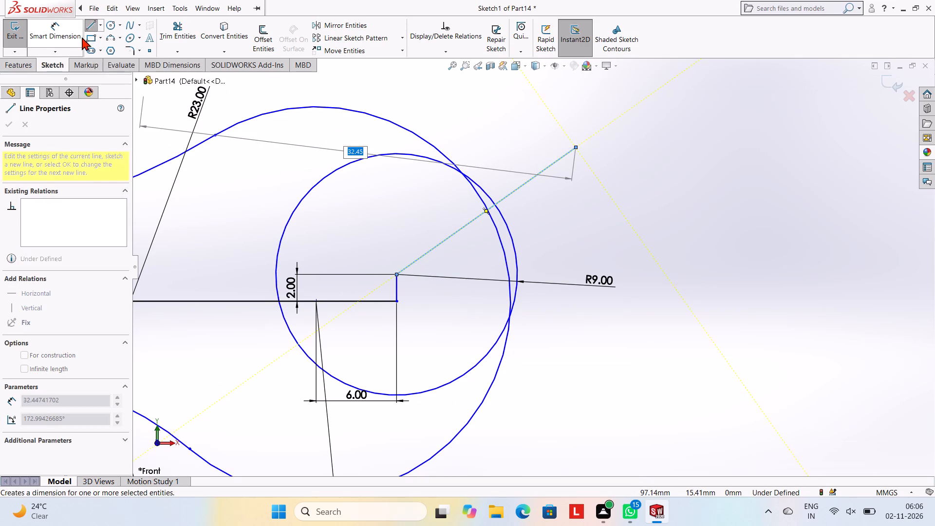
Dimension the new slanted line at 20° from the horizontal through the R9 circle's centre.
left_click(67, 36)
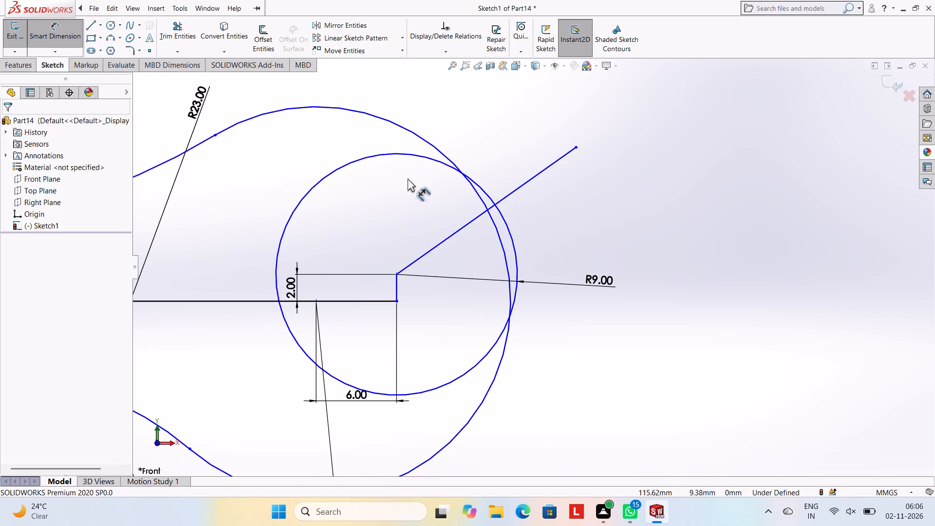
left_click(511, 192)
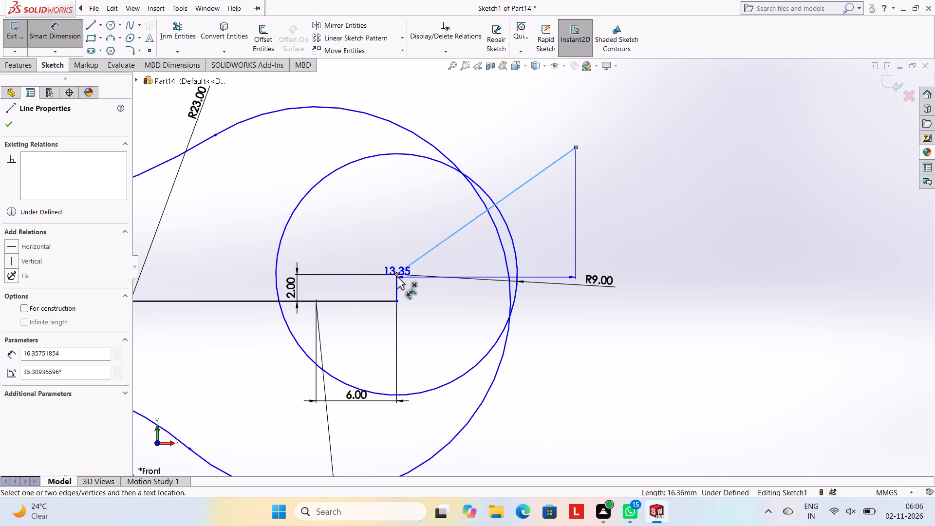
left_click(397, 275)
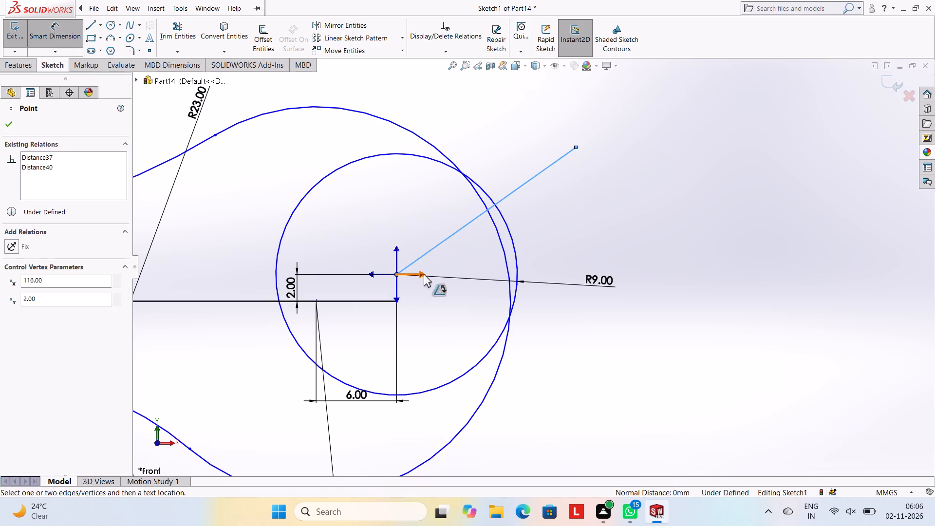
left_click(420, 274)
left_click(557, 208)
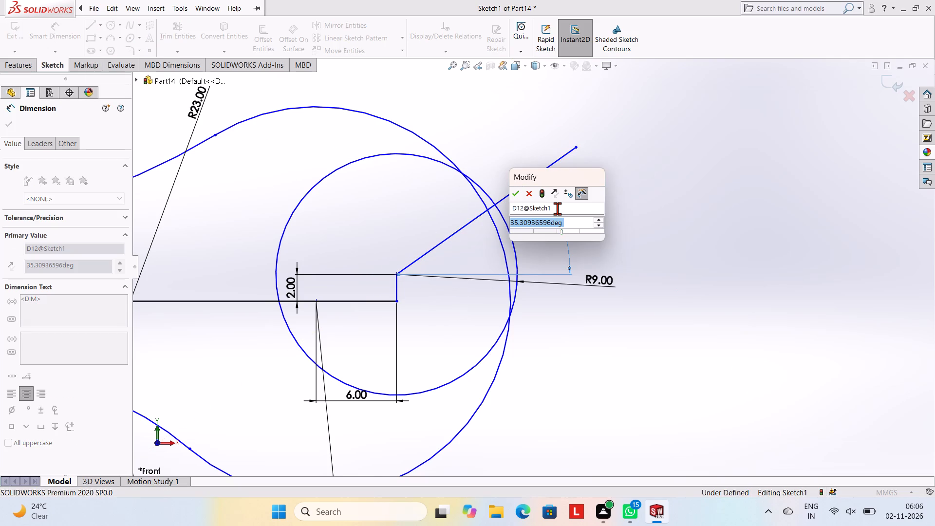
type("20")
key("Return")
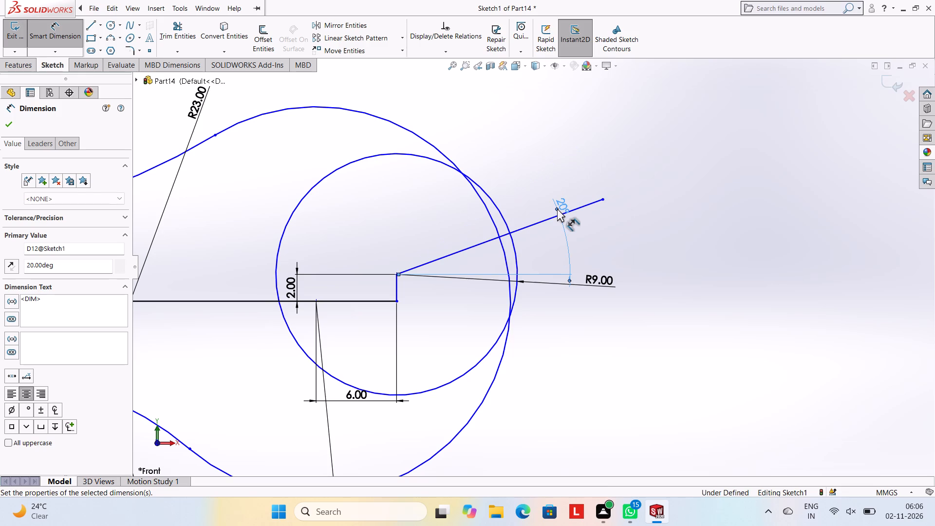
key("Escape")
key("Escape")
key("Escape")
key("Escape")
key("Escape")
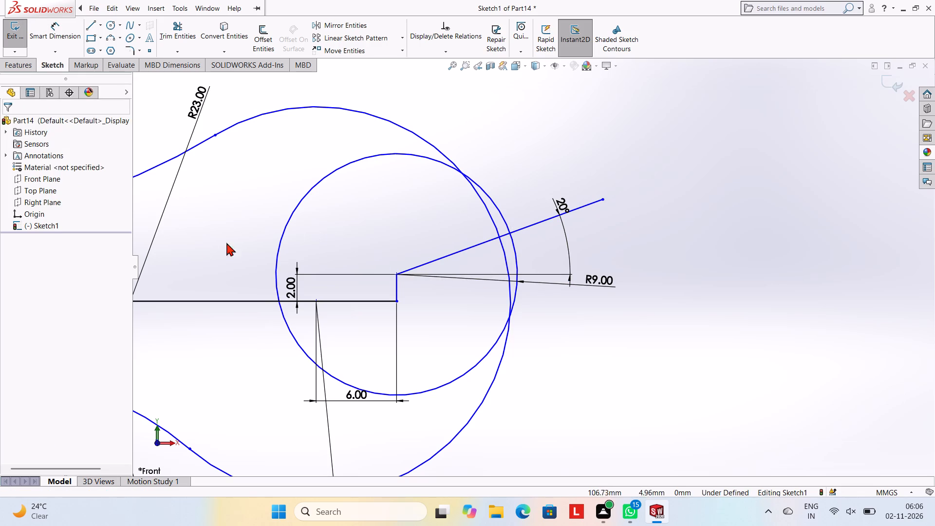
Trim the 20° line's portion outside the R9 circle.
left_click(88, 21)
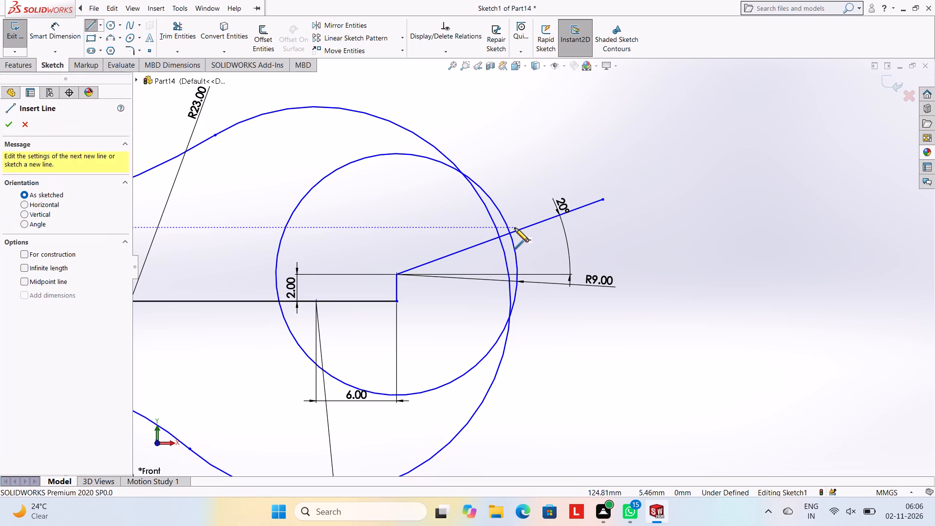
left_click(187, 23)
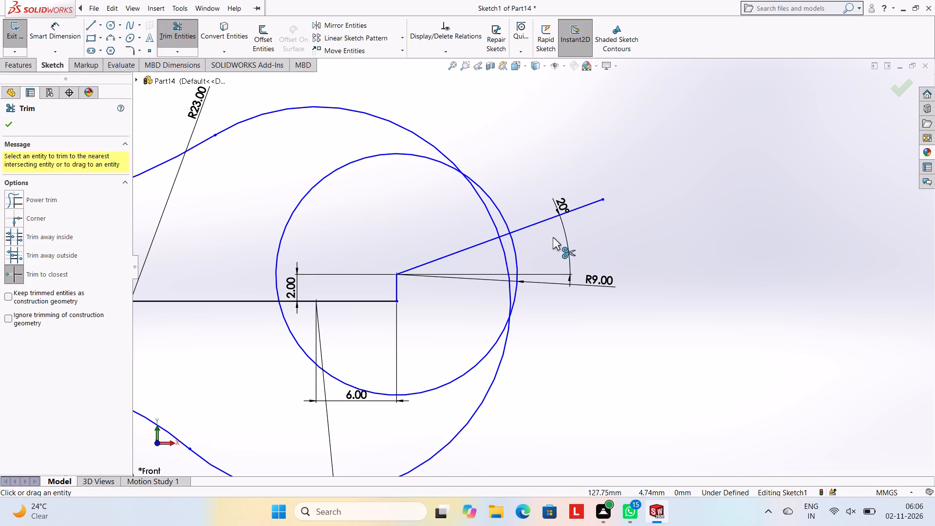
left_click(540, 224)
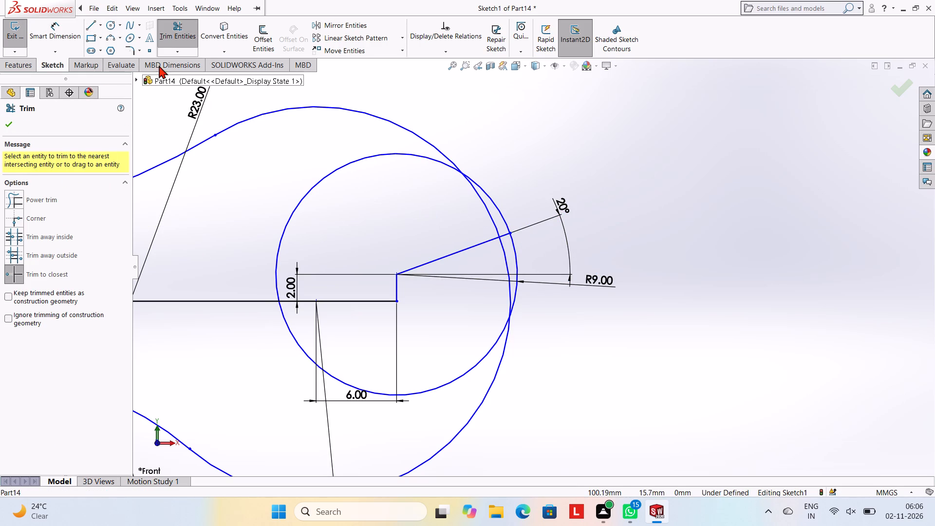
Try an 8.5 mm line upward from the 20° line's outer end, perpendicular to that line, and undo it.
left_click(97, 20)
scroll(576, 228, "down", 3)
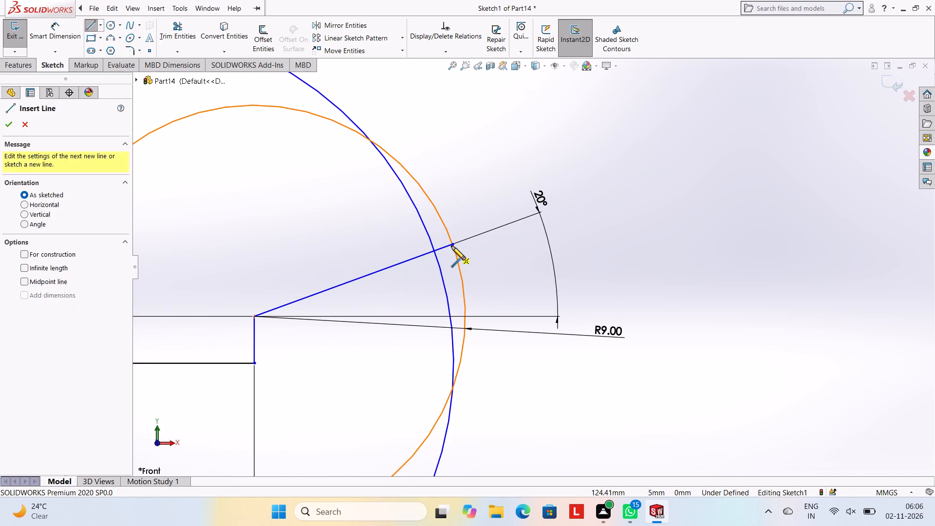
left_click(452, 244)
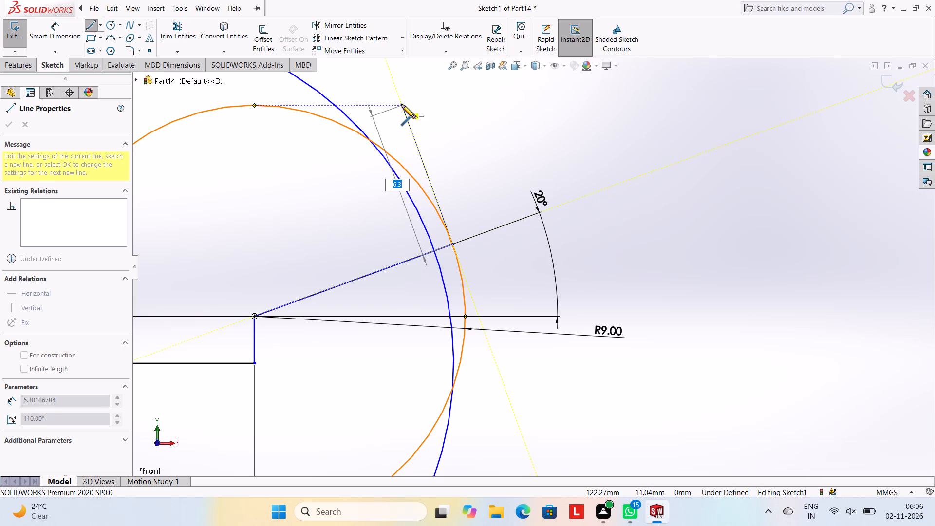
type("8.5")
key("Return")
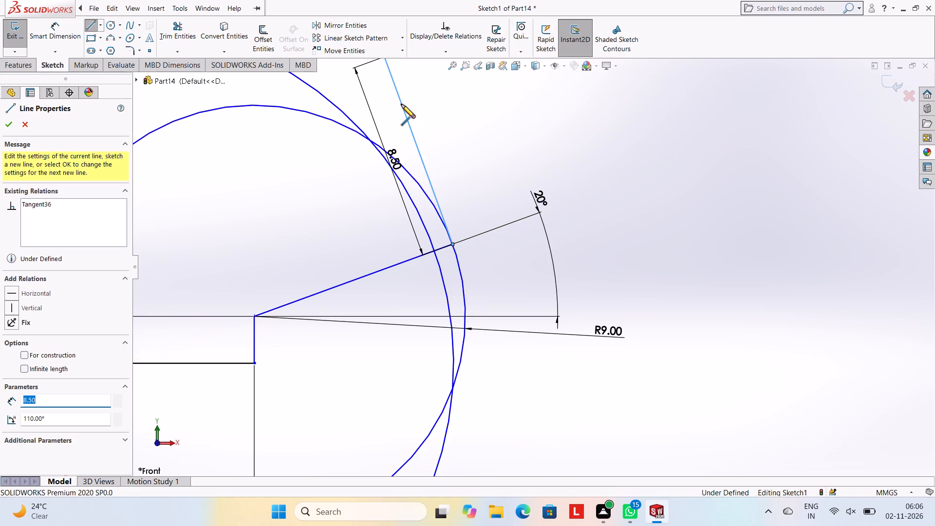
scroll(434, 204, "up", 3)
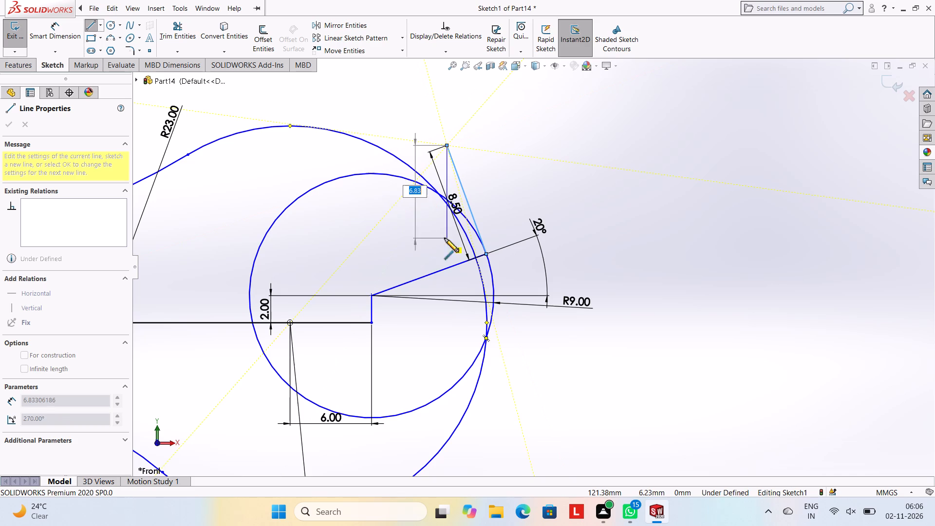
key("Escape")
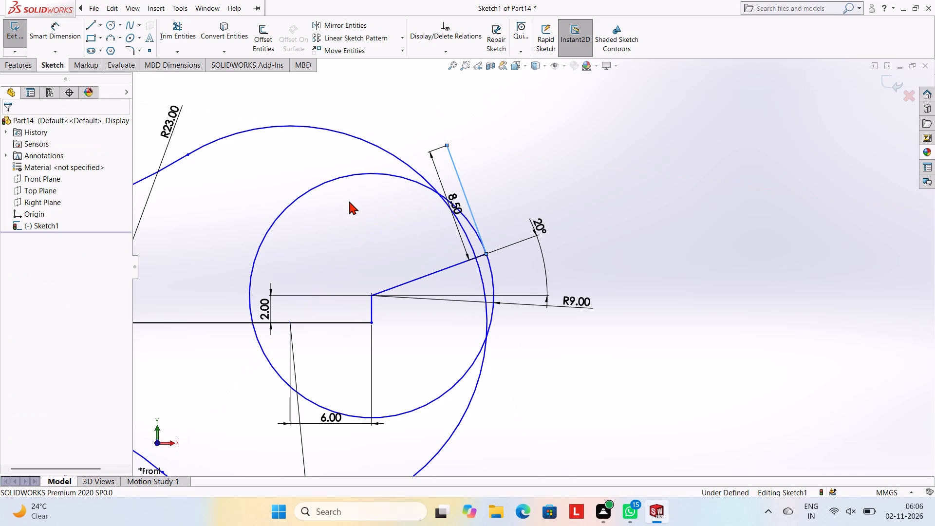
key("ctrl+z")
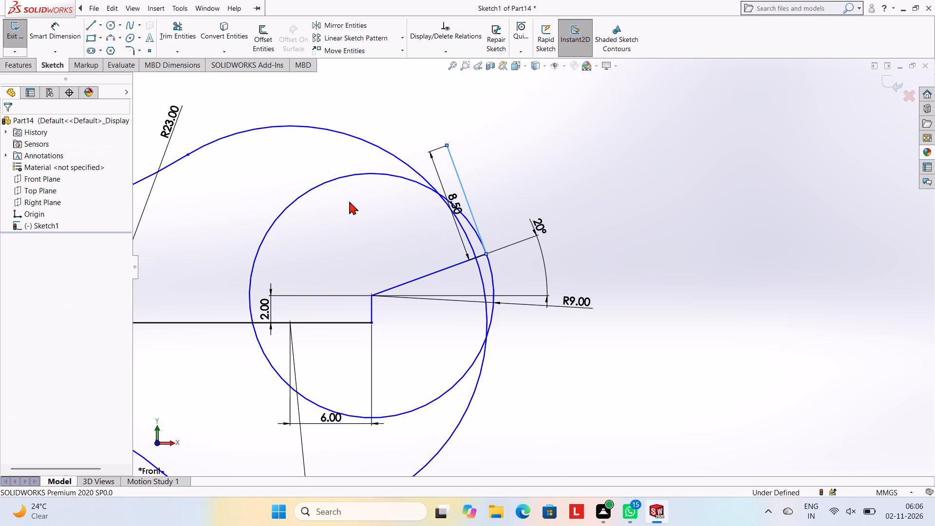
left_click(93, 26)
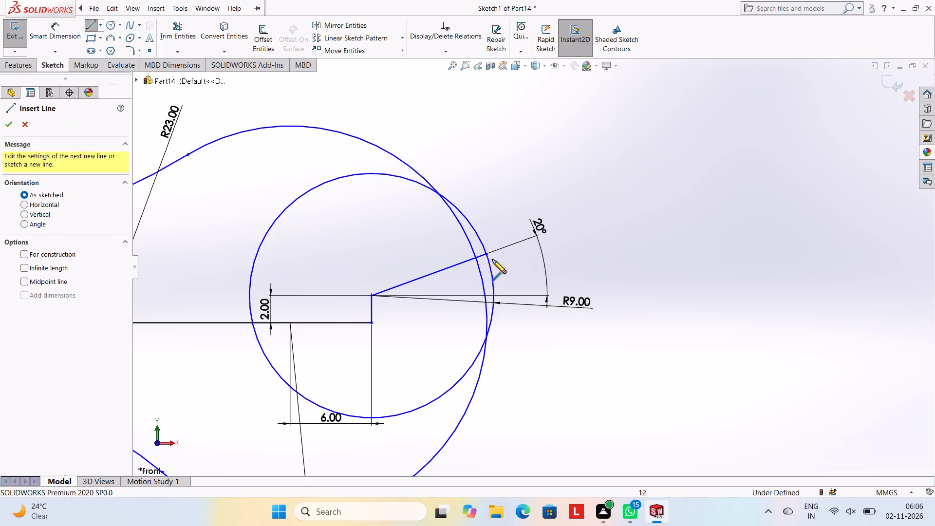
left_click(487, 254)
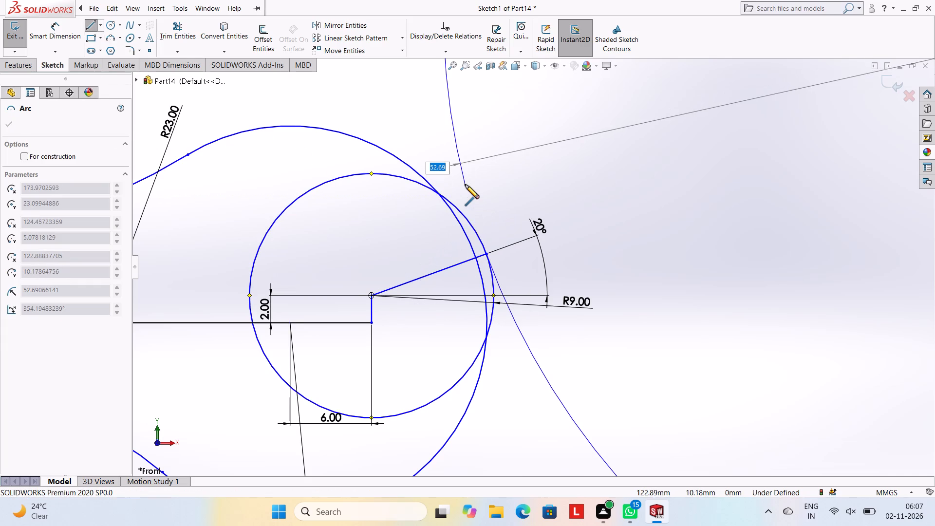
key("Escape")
Sketch a 6.5 mm line upward from the 20° line's outer end, perpendicular to that line.
left_click(93, 27)
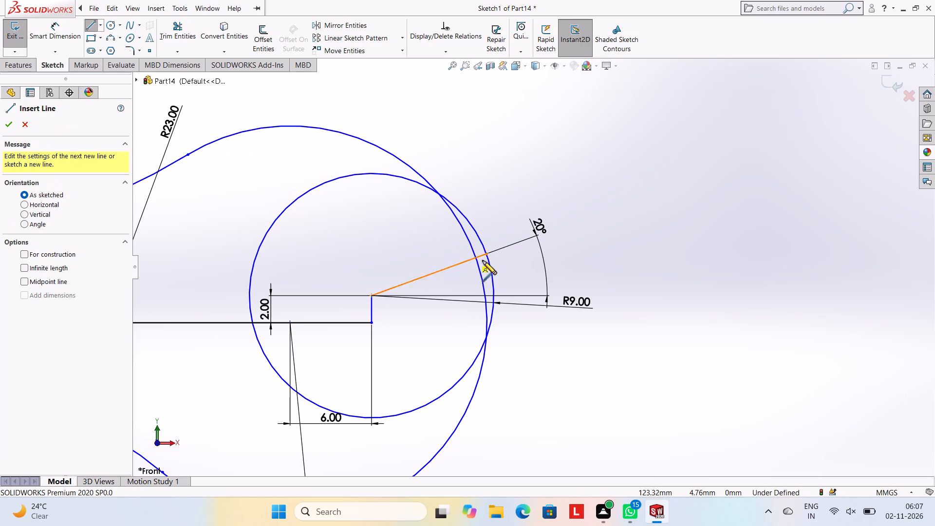
left_click(486, 252)
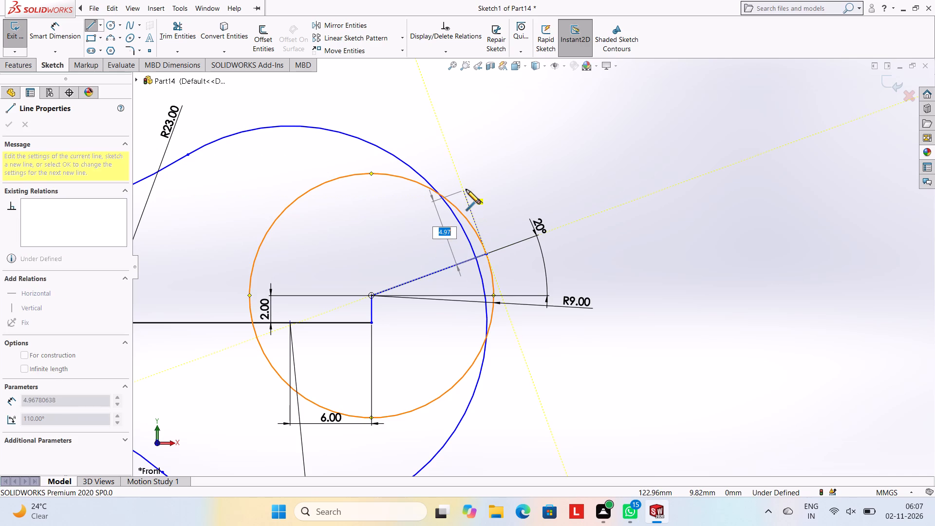
type("6.5")
key("Return")
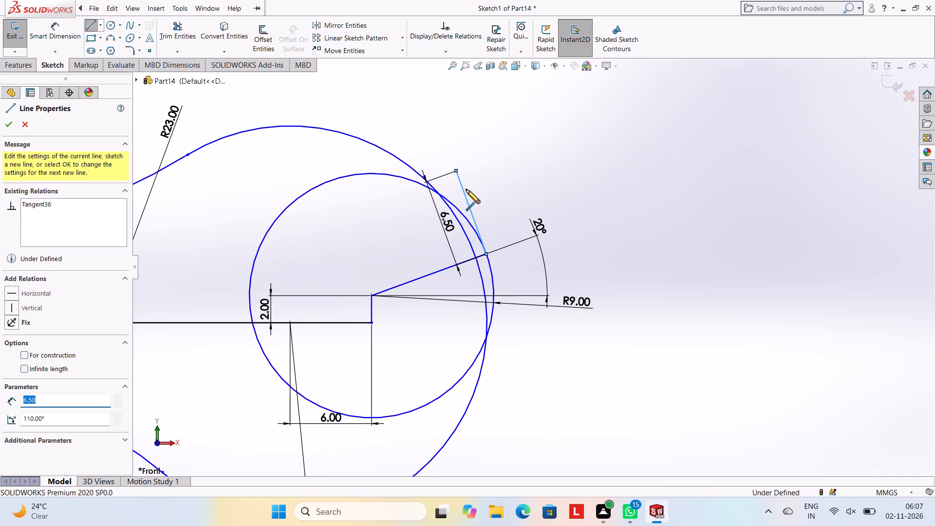
Continue the jaw outline with a parallel line about 20 mm inward, a 13 mm perpendicular and a parallel line about 22 mm outward.
left_click(198, 264)
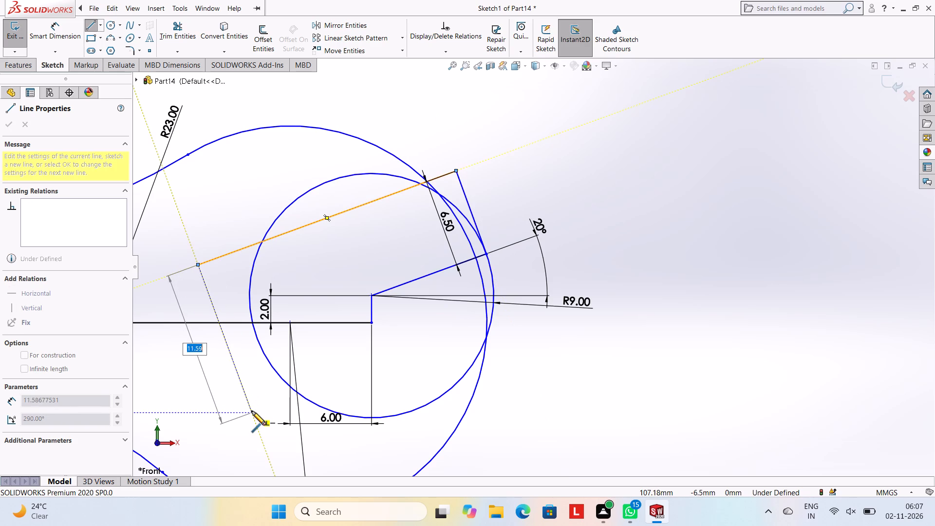
type("13")
key("Return")
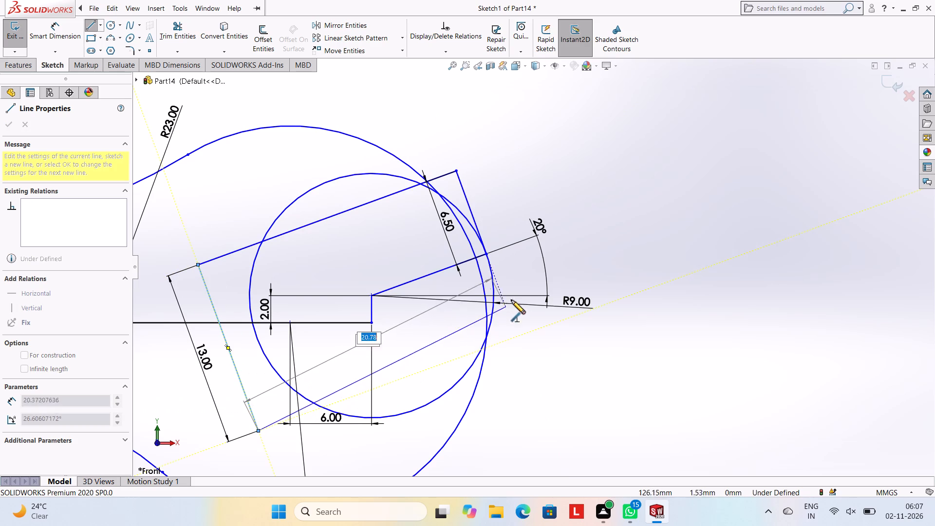
scroll(545, 322, "up", 3)
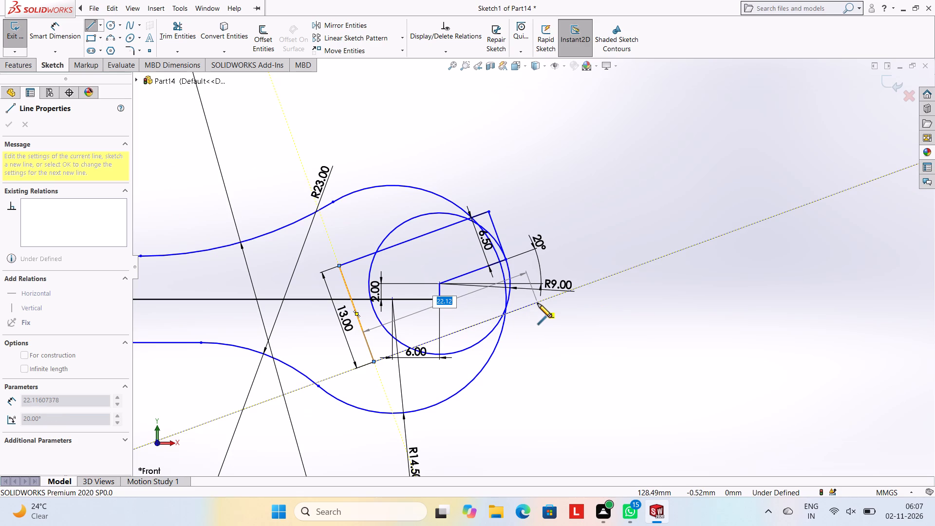
left_click(538, 303)
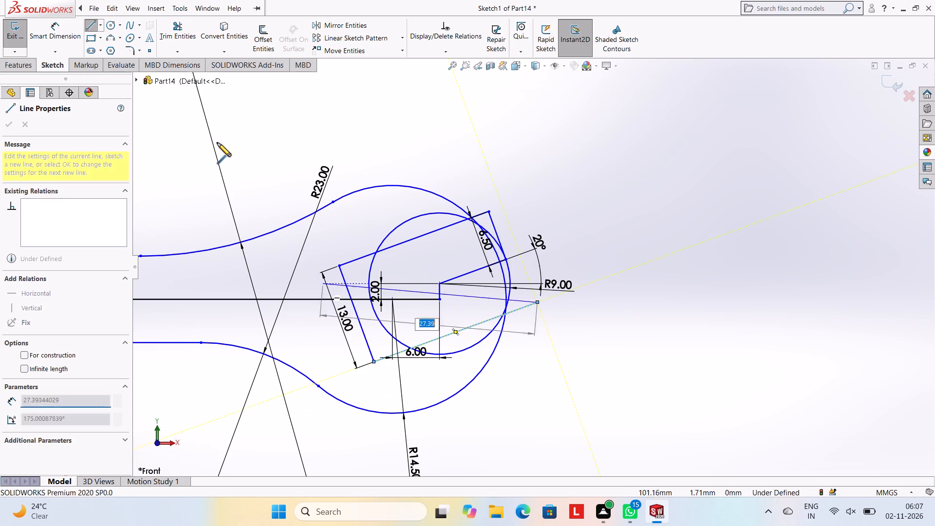
Trim the 13 mm line, the two jaw lines' inner ends, and the R9 circle's arcs above and below the jaw lines.
left_click(173, 30)
left_click(408, 222)
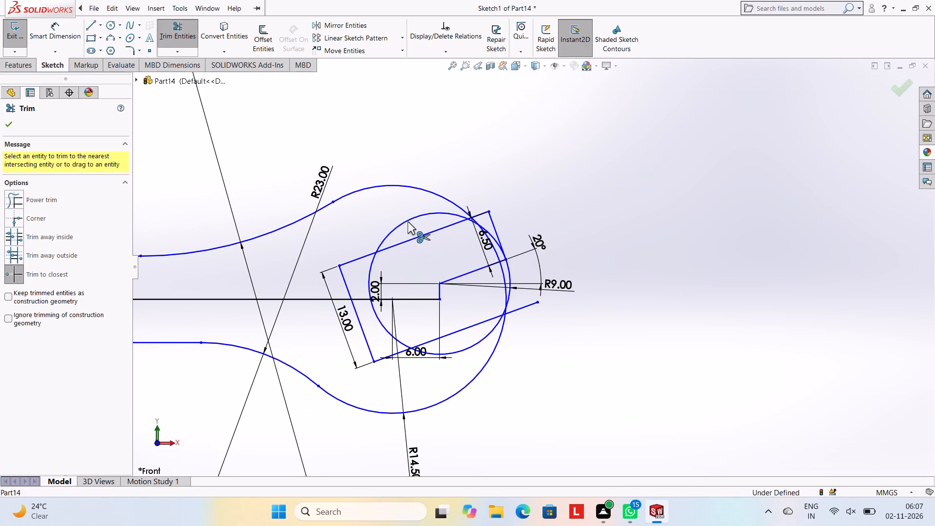
left_click(355, 261)
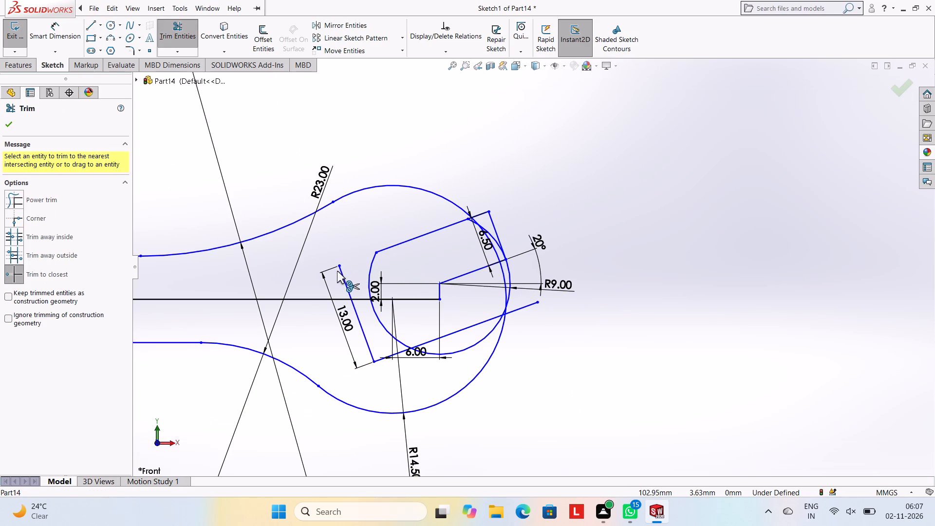
left_click(341, 271)
left_click(500, 260)
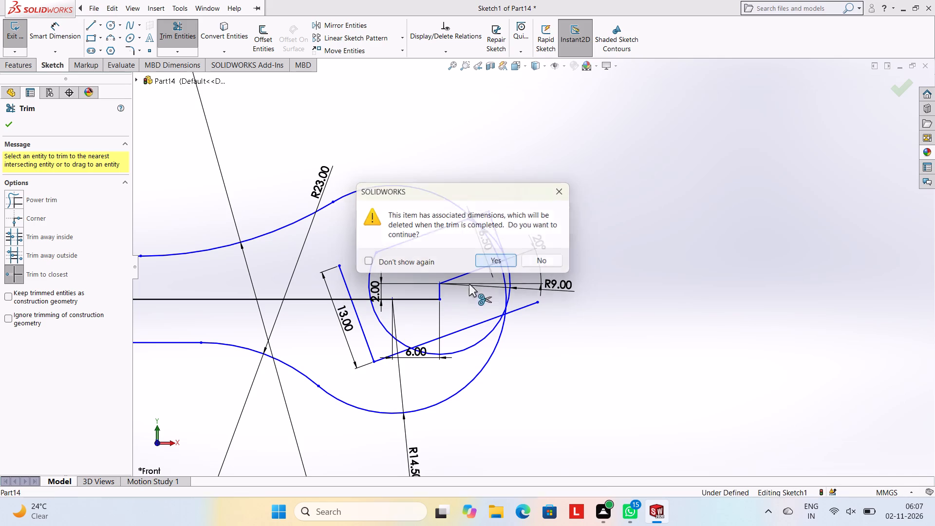
left_click(364, 333)
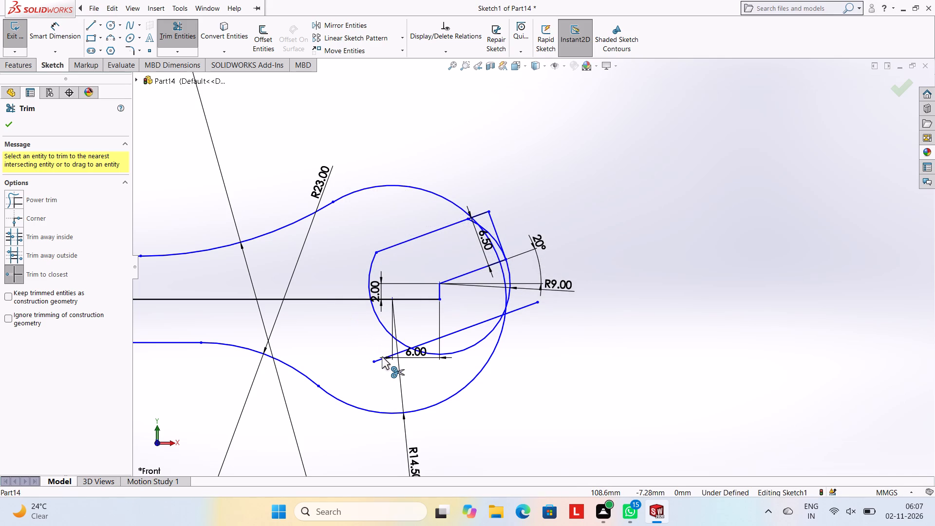
left_click(382, 357)
left_click(449, 352)
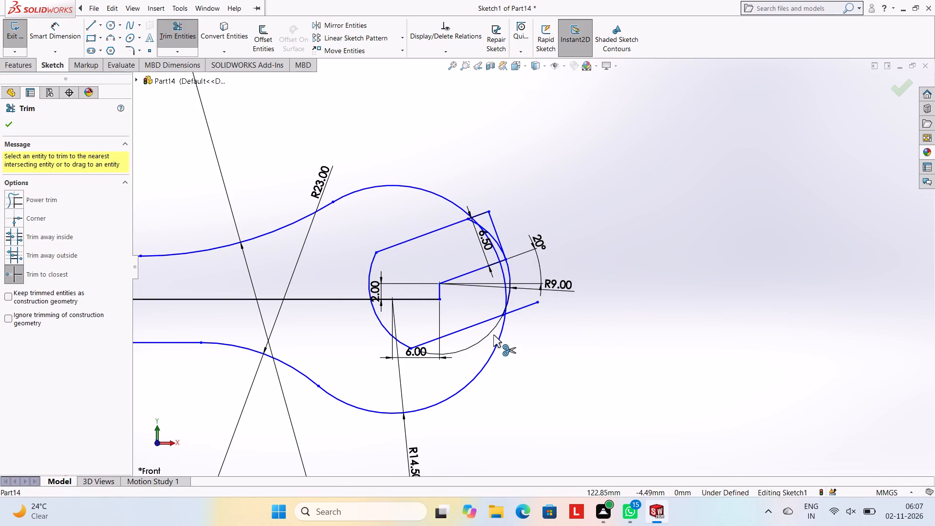
Trim the jaw lines' ends protruding beyond the R14.5 end, and remove the 6.5 mm perpendicular line.
scroll(496, 333, "down", 3)
left_click(547, 278)
scroll(548, 244, "down", 4)
scroll(541, 220, "up", 3)
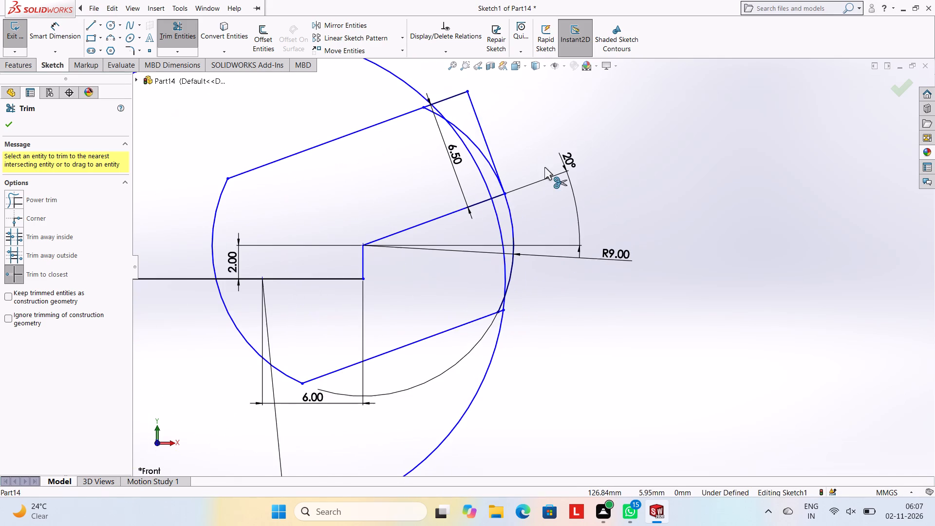
left_click(449, 97)
left_click(473, 112)
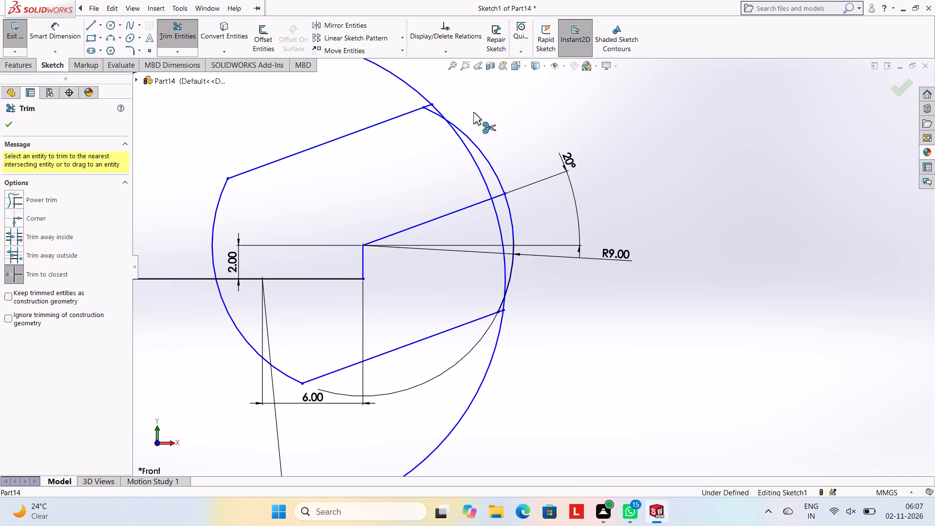
Trim the leftover R9 circle arcs across the mouth of the jaw, including the small remnants near both jaw lines.
scroll(467, 129, "down", 1)
left_click(479, 153)
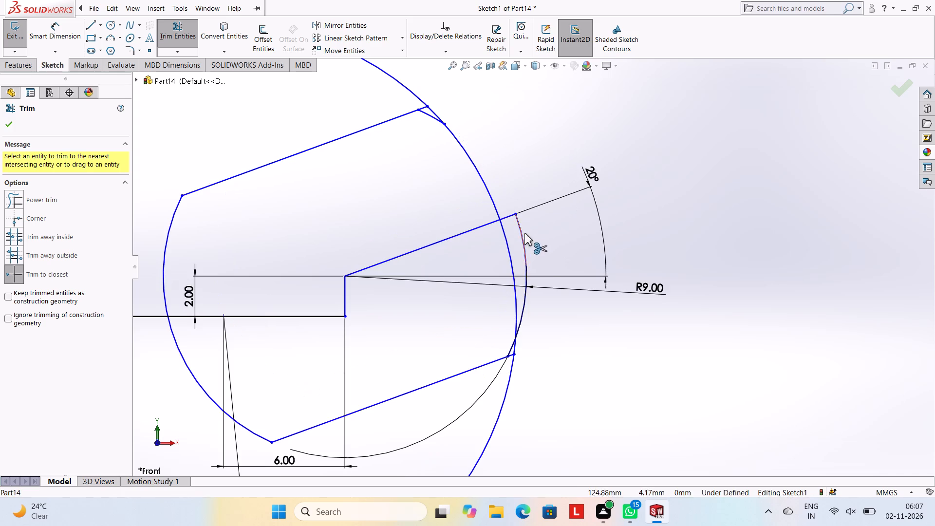
left_click(524, 234)
scroll(530, 263, "down", 2)
scroll(531, 268, "up", 4)
scroll(447, 162, "up", 1)
scroll(445, 159, "down", 4)
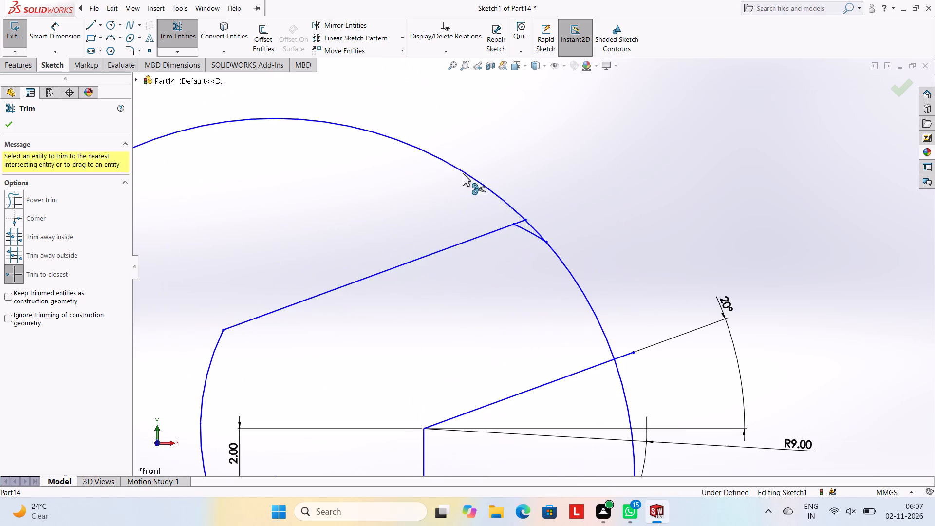
left_click(519, 226)
scroll(539, 269, "up", 4)
scroll(581, 390, "up", 2)
scroll(576, 387, "down", 1)
scroll(555, 340, "down", 4)
scroll(573, 297, "down", 4)
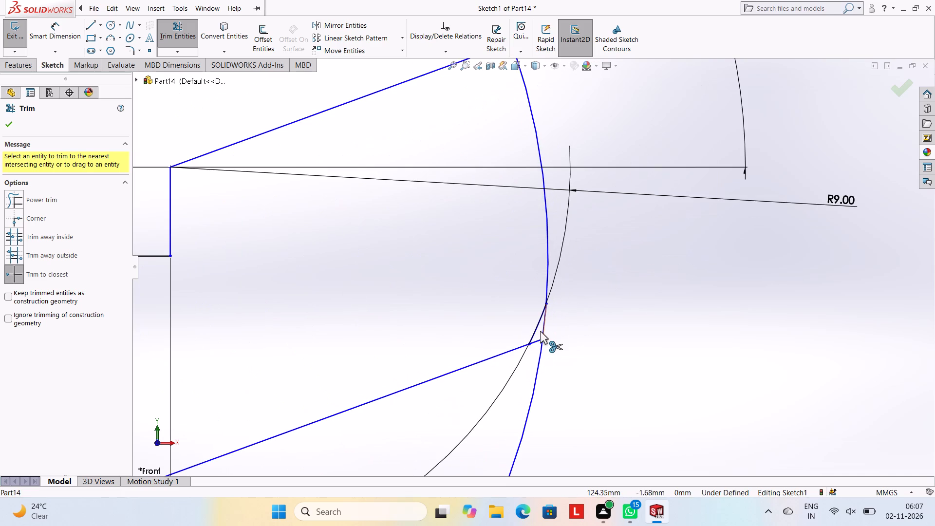
left_click(534, 333)
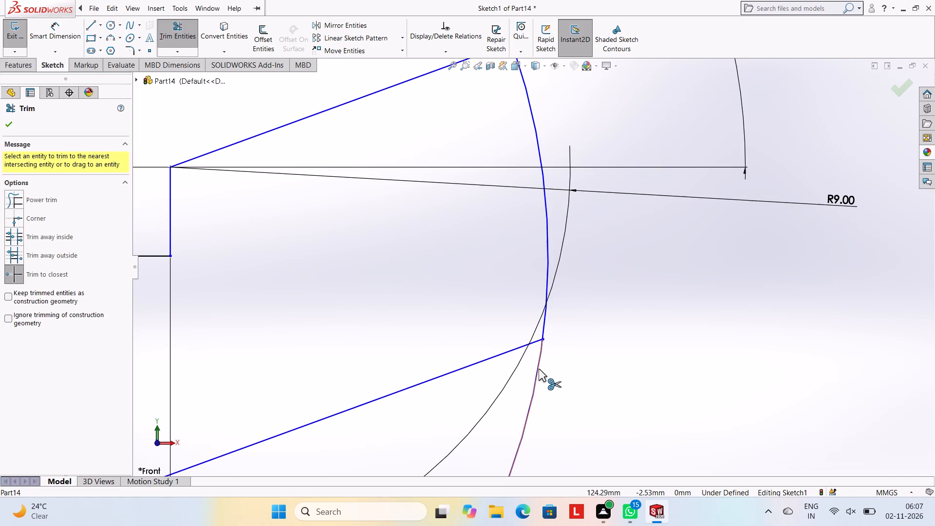
Trim away the 20° line and the 2 mm vertical line inside the R14.5 end's jaw.
scroll(535, 370, "up", 7)
left_click(449, 233)
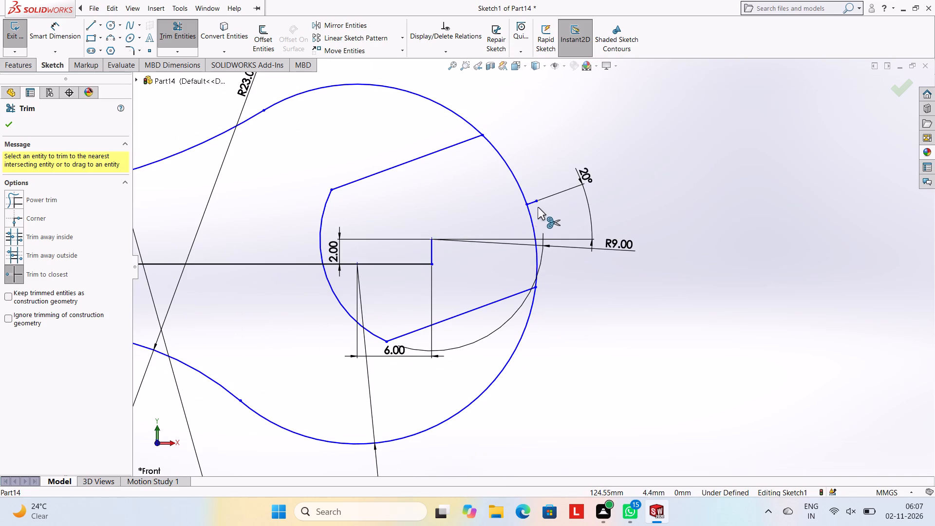
left_click(538, 204)
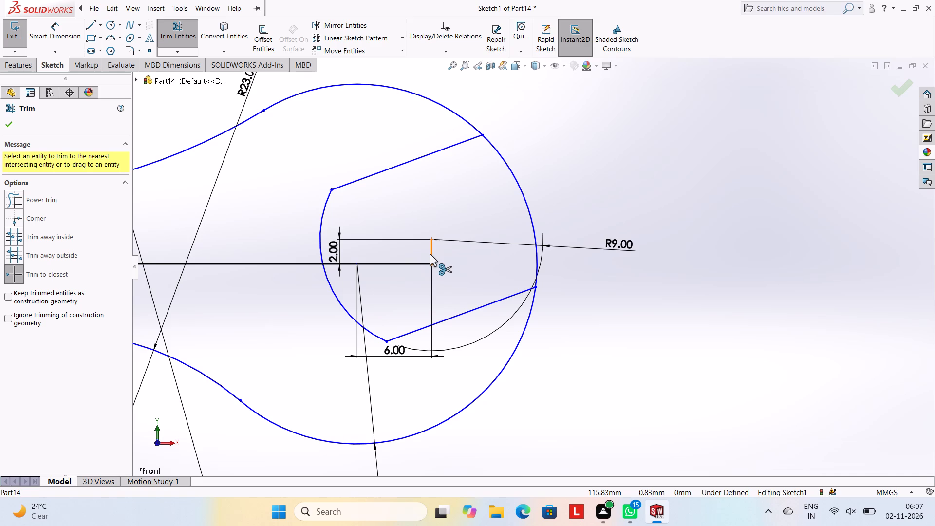
left_click(430, 254)
Trim the R14.5 arc between the two jaw lines to open the jaw.
scroll(501, 265, "up", 2)
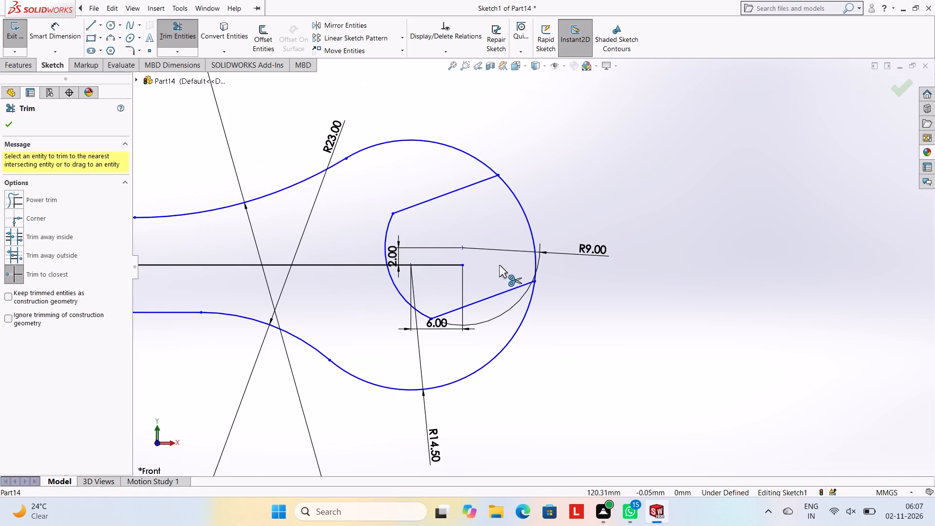
left_click(514, 194)
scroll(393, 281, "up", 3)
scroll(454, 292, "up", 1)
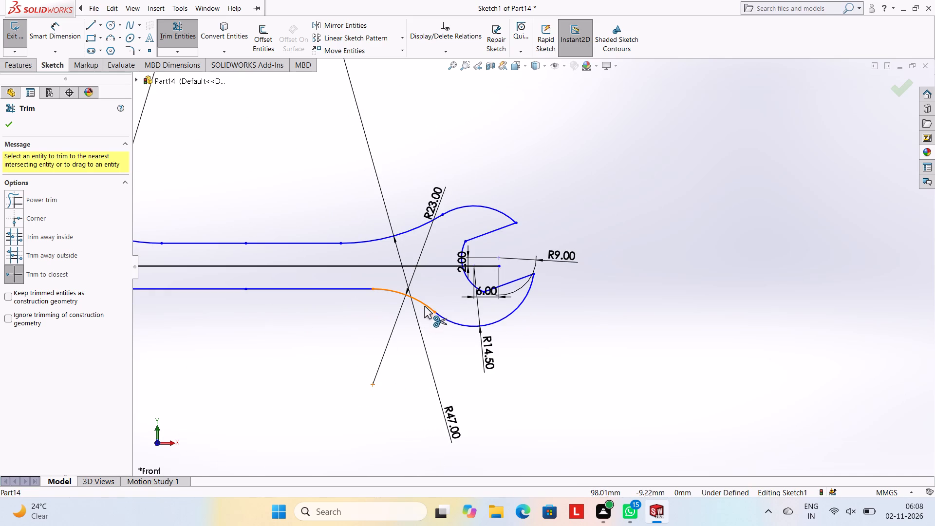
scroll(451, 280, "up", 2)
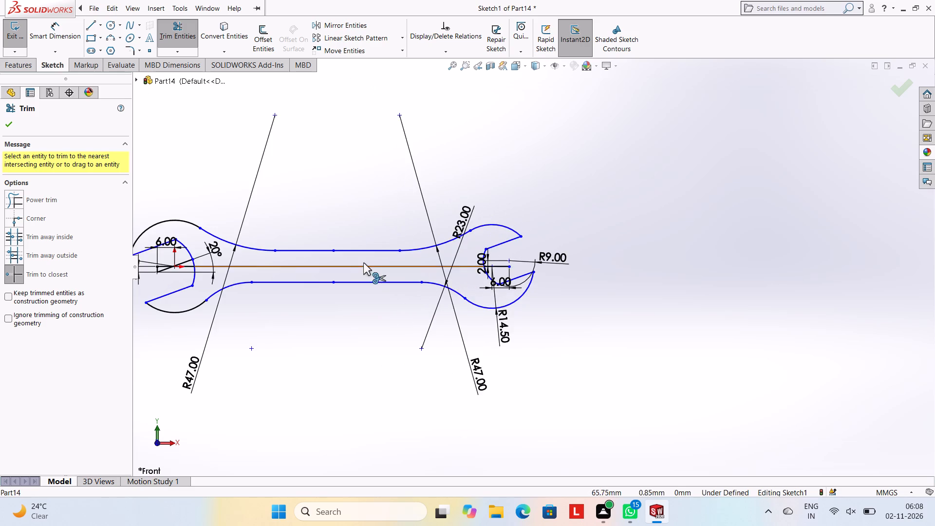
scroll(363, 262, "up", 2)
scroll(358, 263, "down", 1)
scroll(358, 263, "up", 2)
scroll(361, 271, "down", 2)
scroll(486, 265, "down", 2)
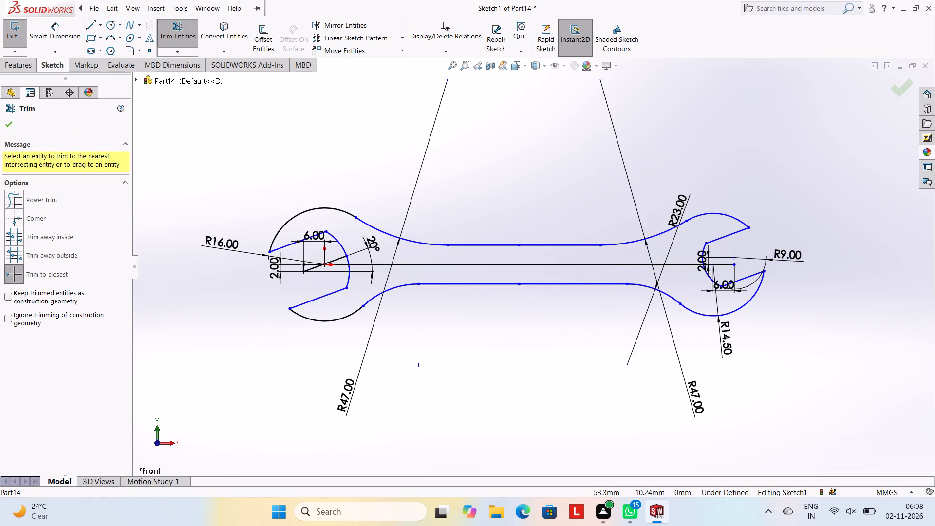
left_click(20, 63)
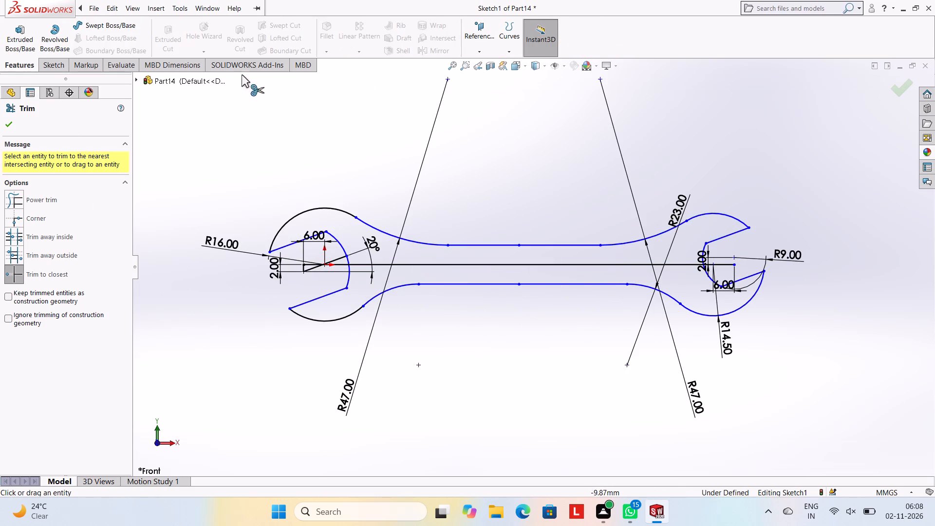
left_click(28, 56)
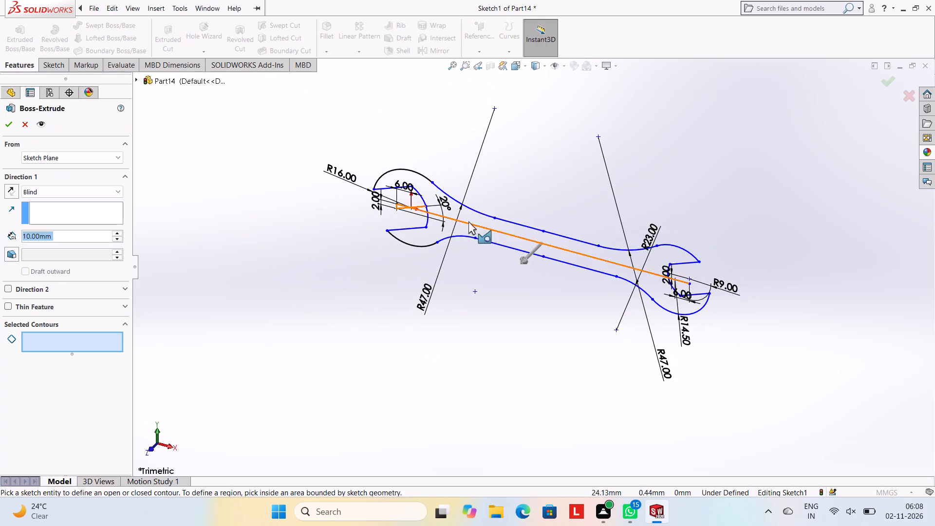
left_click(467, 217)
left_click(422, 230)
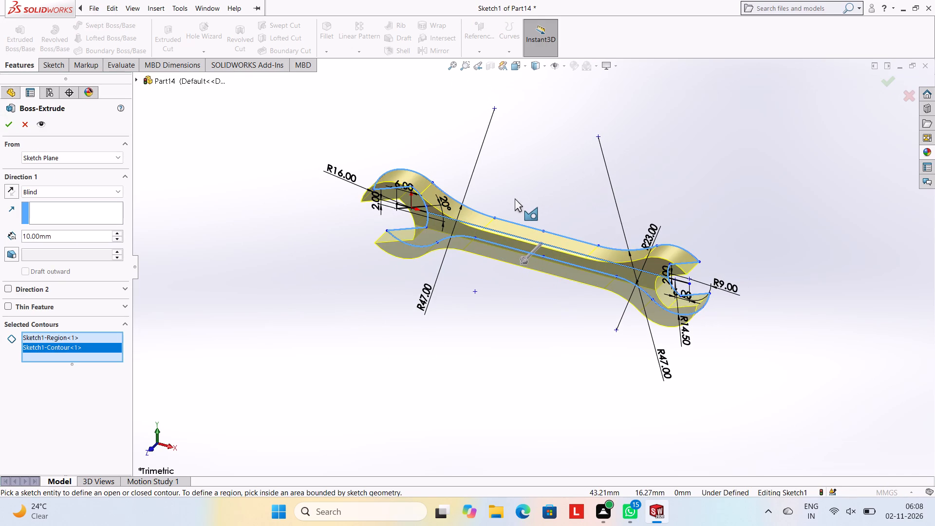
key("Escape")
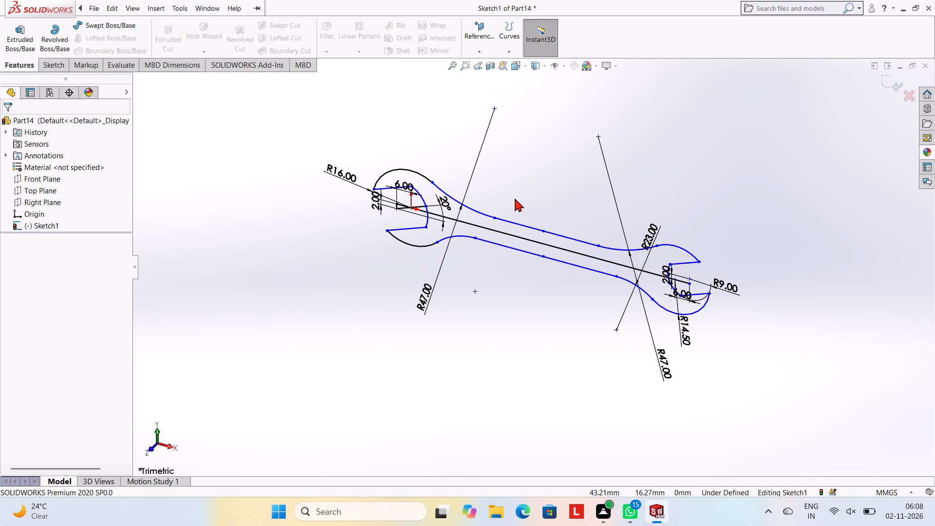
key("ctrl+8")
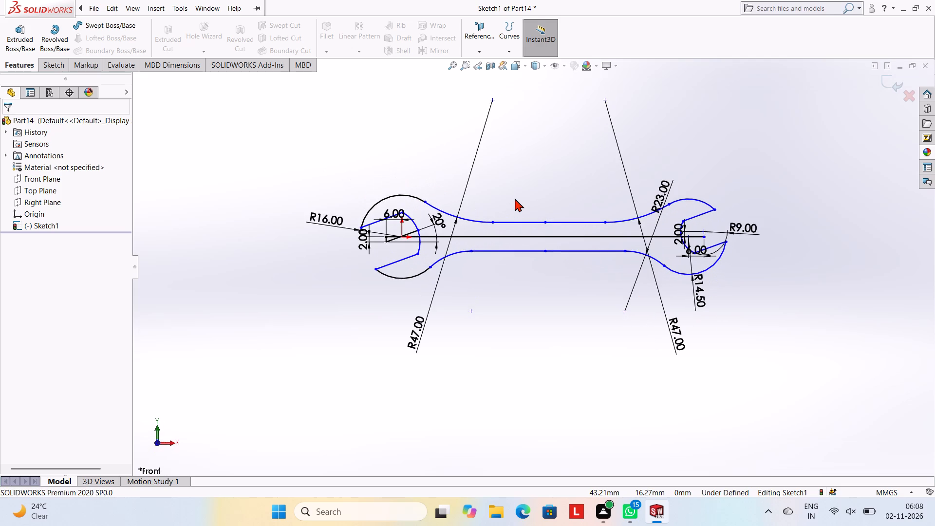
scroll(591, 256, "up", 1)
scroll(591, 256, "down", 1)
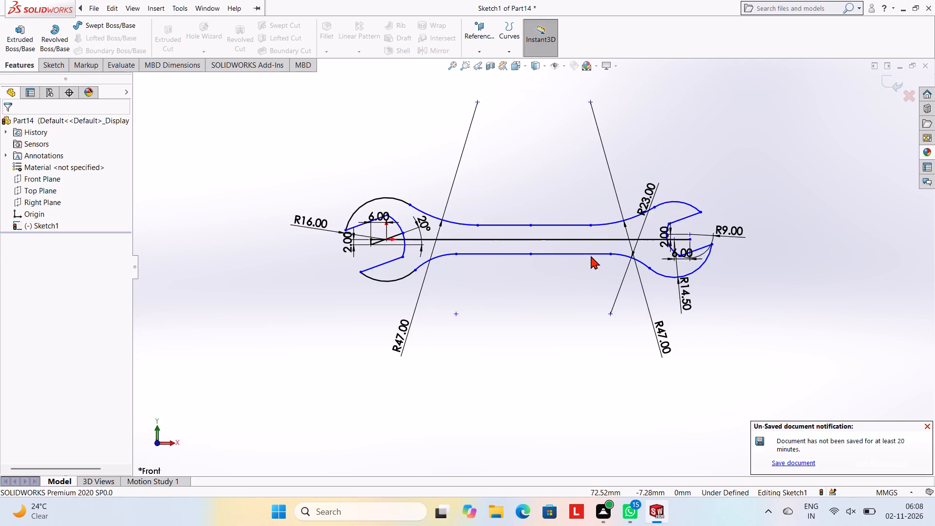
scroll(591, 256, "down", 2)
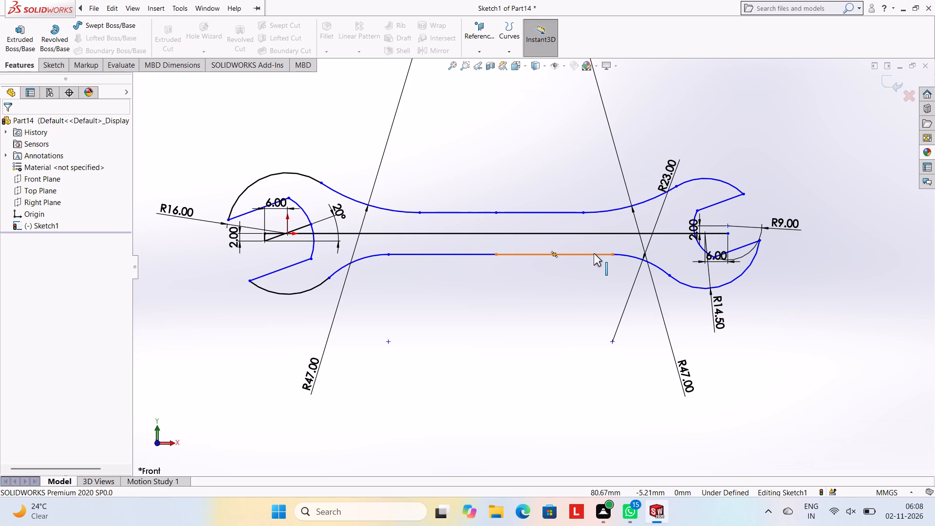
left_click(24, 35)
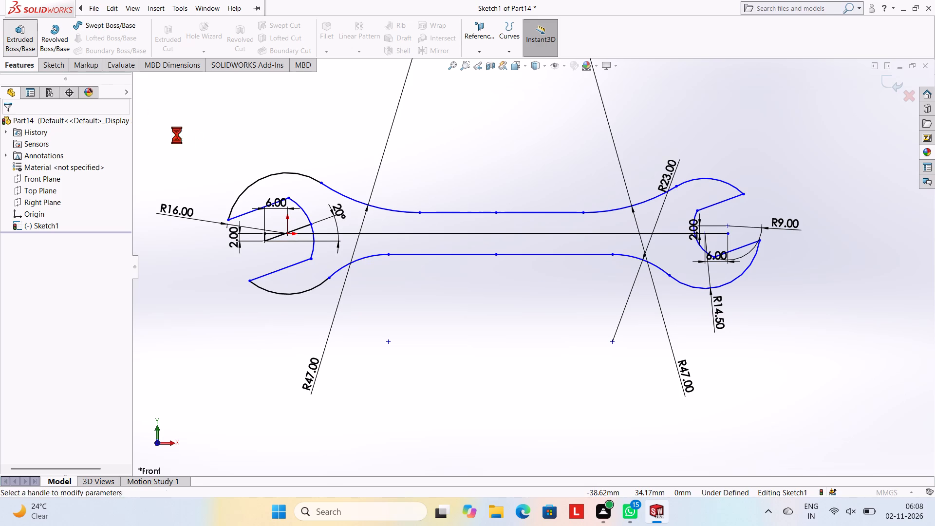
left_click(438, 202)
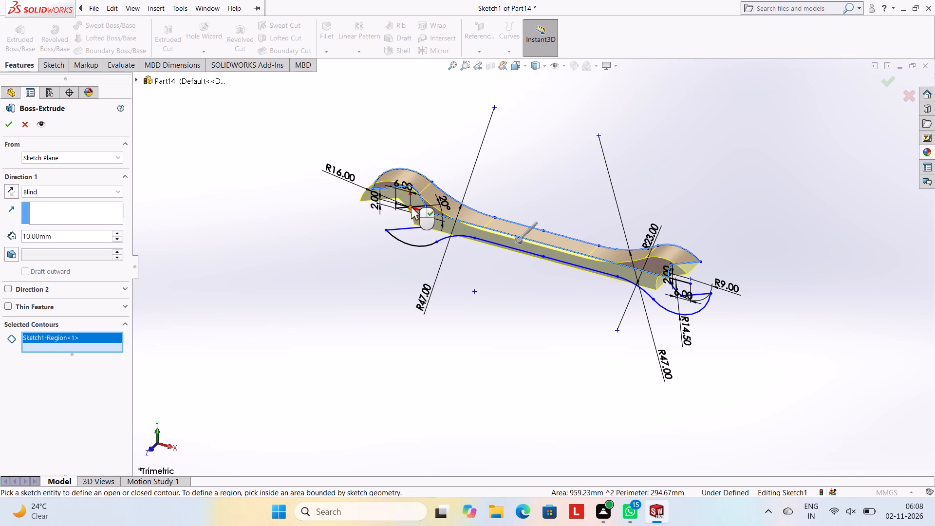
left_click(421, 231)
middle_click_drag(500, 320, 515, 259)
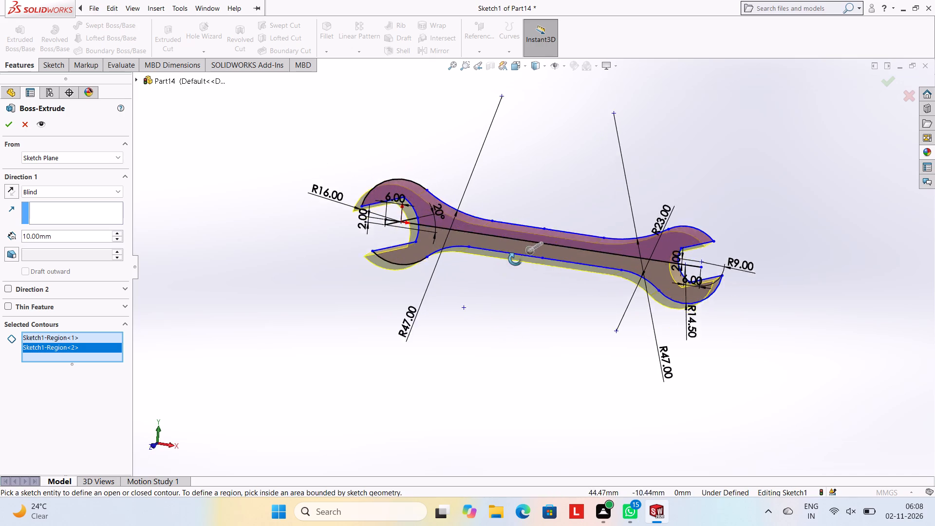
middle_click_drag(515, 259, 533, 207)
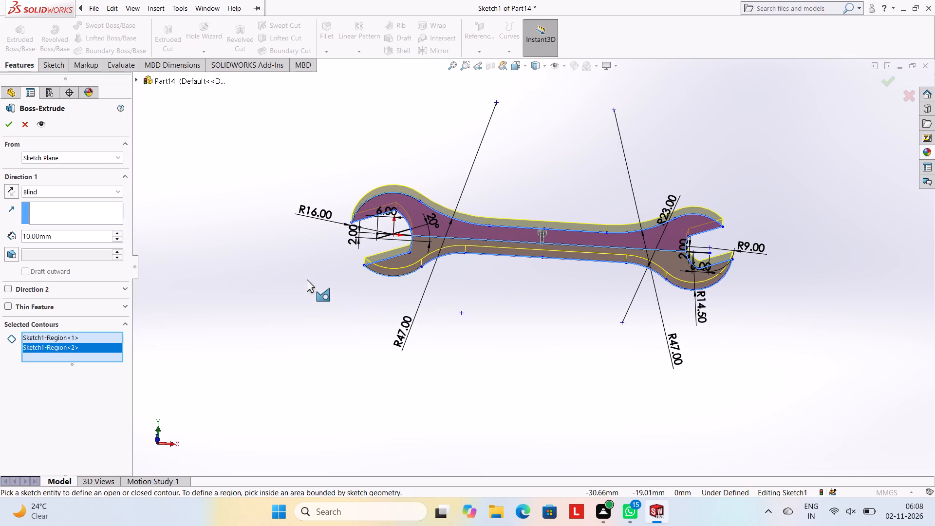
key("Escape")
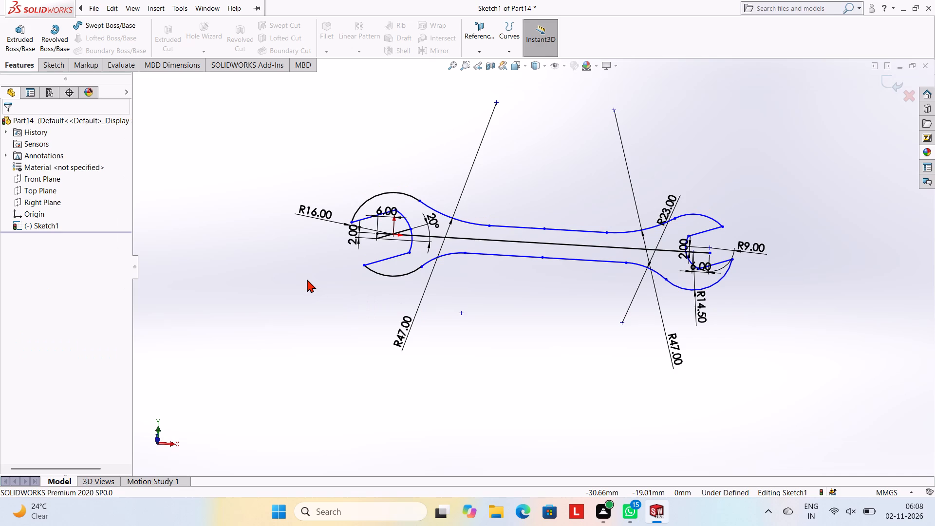
Dimension the perpendicular distance between the two parallel jaw lines of the R16 end, placing the dimension outside the jaw opening.
key("ctrl+8")
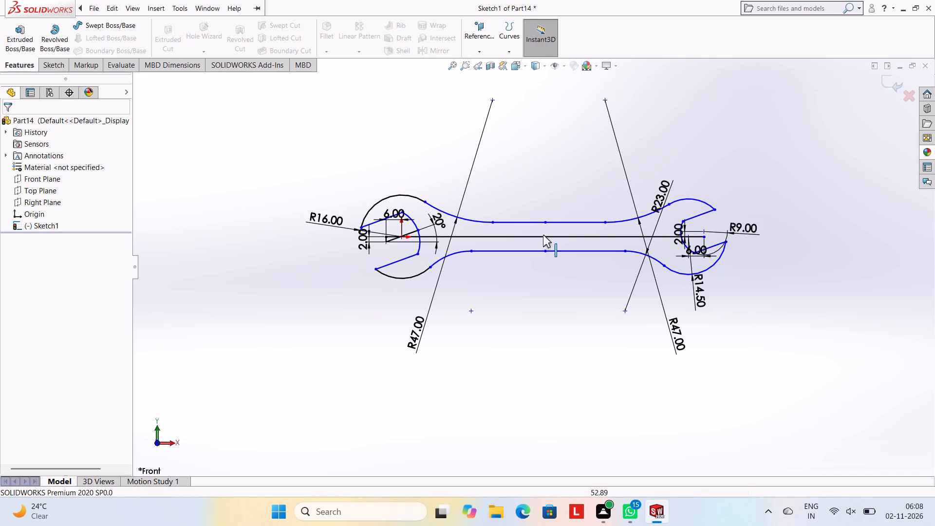
middle_click_drag(632, 173, 632, 185)
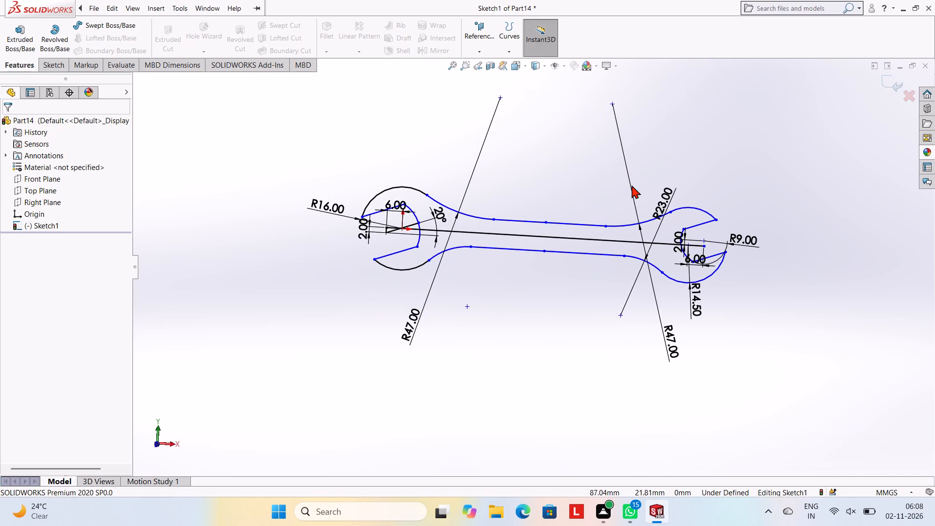
key("ctrl+8")
scroll(630, 239, "down", 3)
scroll(484, 268, "up", 2)
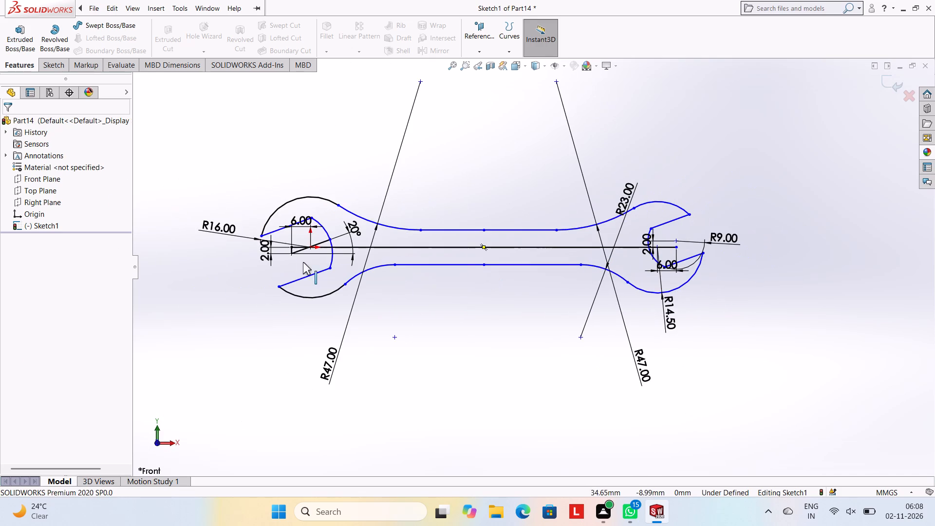
left_click(56, 62)
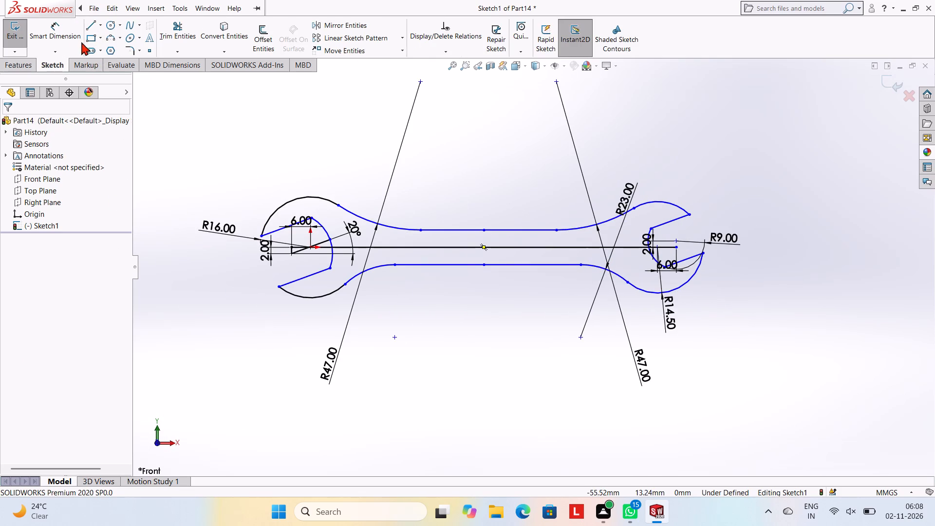
left_click(61, 33)
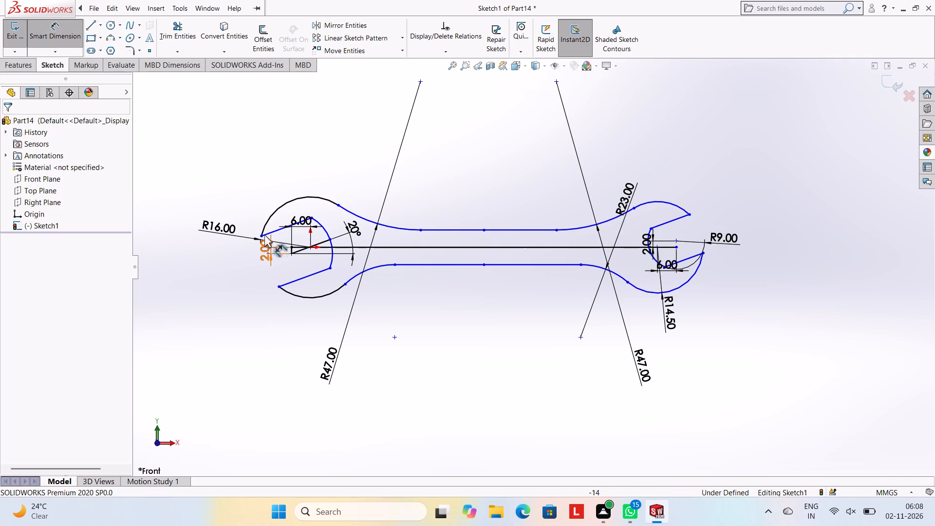
left_click(269, 232)
left_click(293, 282)
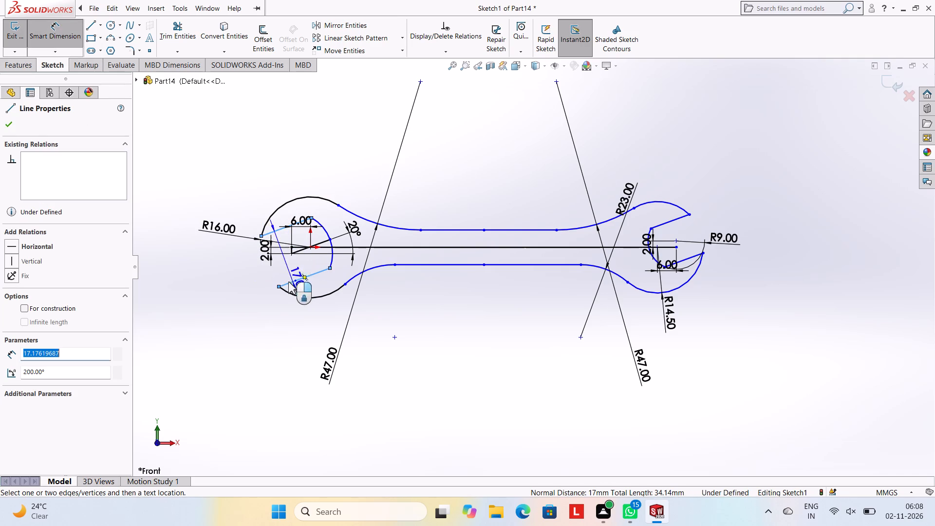
left_click(211, 300)
left_click(168, 285)
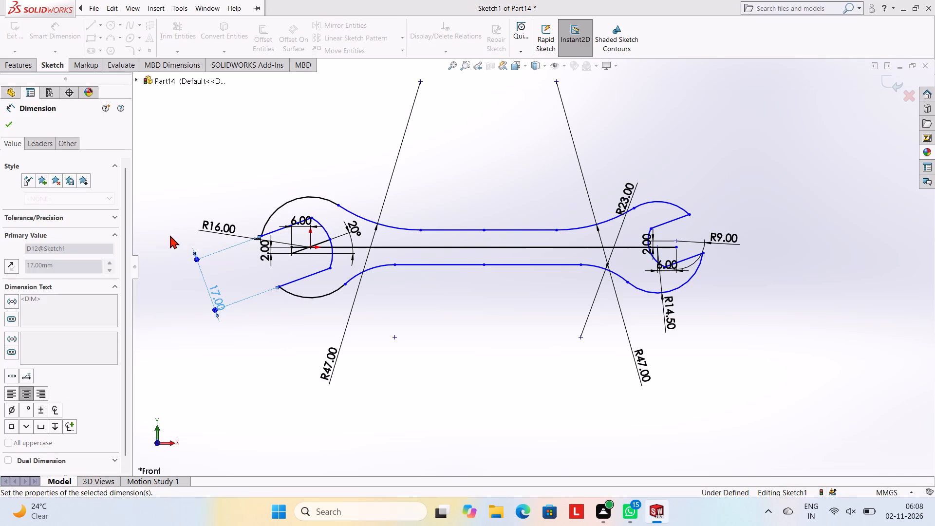
left_click(170, 235)
Dimension the perpendicular distance between the two jaw lines of the R14.5 end, placing the dimension outside the jaw opening.
left_click(664, 222)
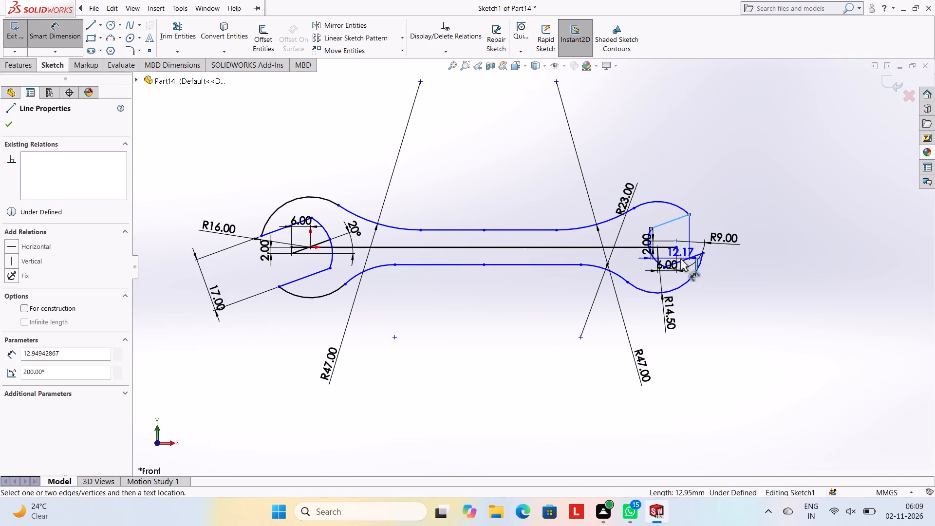
left_click(680, 259)
left_click(745, 203)
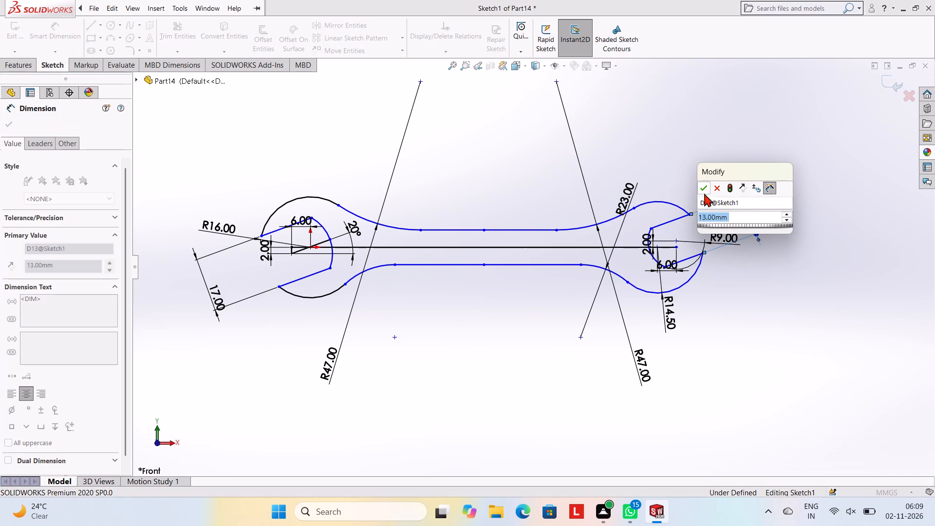
left_click(704, 184)
left_click(694, 131)
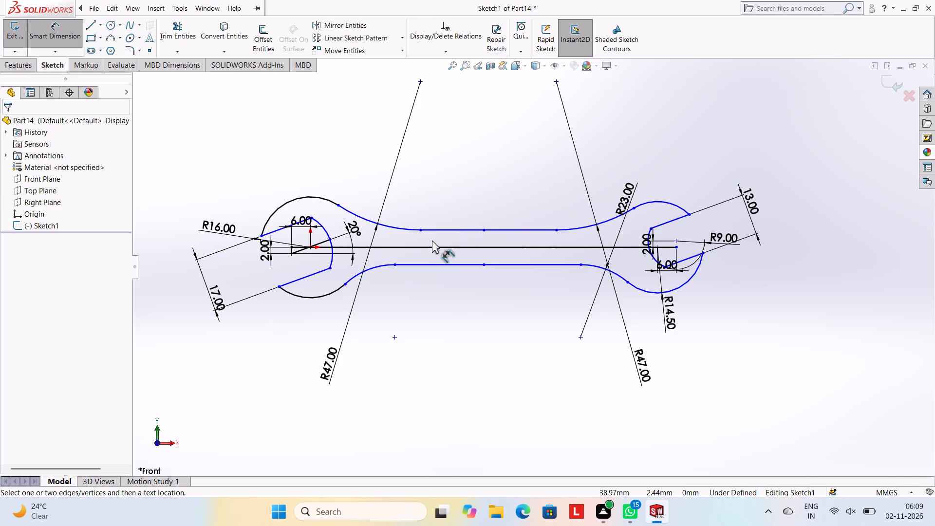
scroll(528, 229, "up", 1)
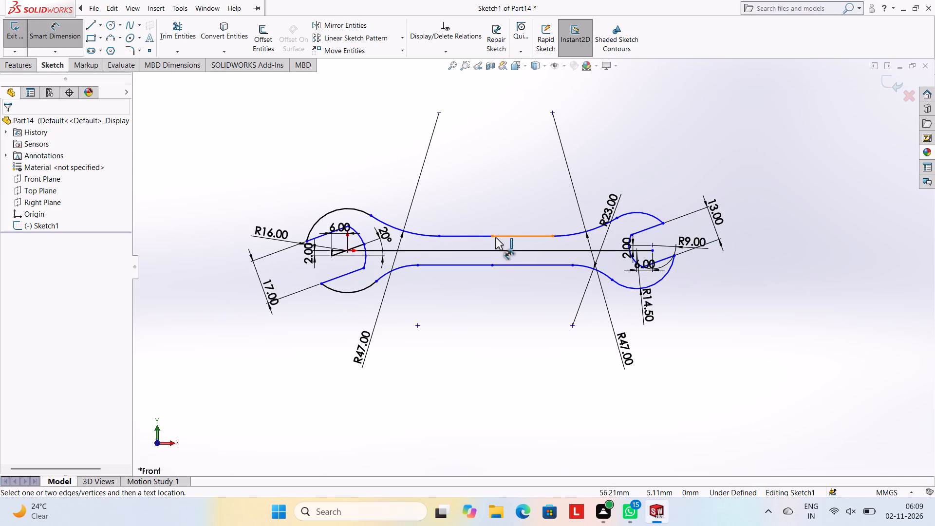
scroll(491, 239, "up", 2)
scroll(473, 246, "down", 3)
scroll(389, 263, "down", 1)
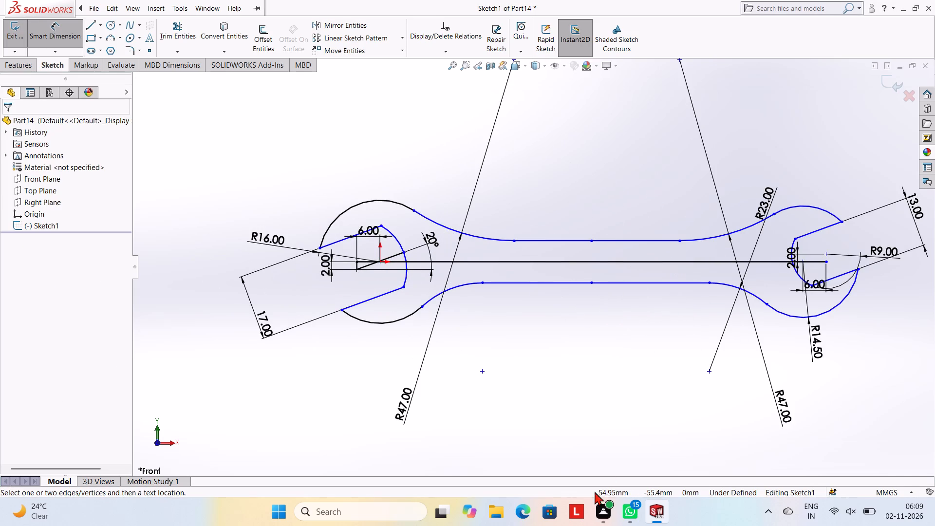
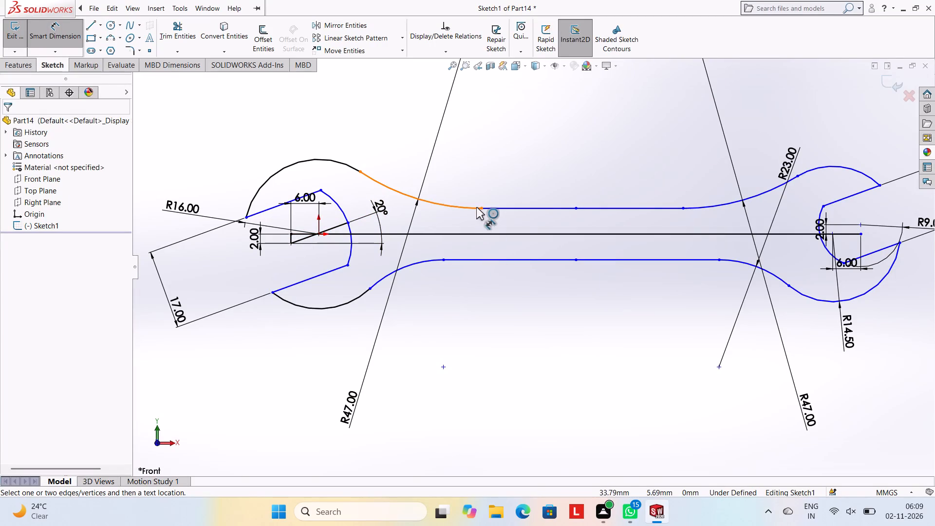
Dimension the vertical distance from the upper junction of the R16 and R47 arcs to the horizontal centre line, beside the R16 end.
left_click(358, 171)
left_click(432, 233)
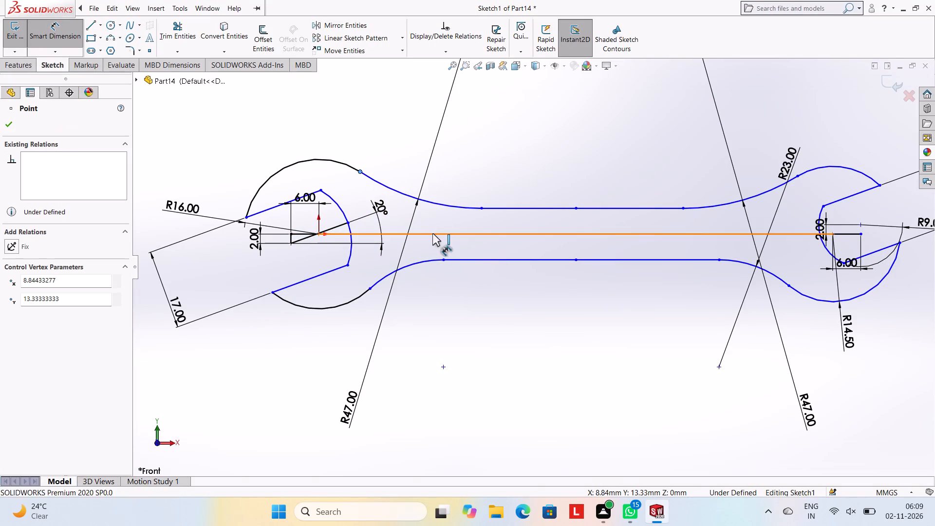
left_click(164, 212)
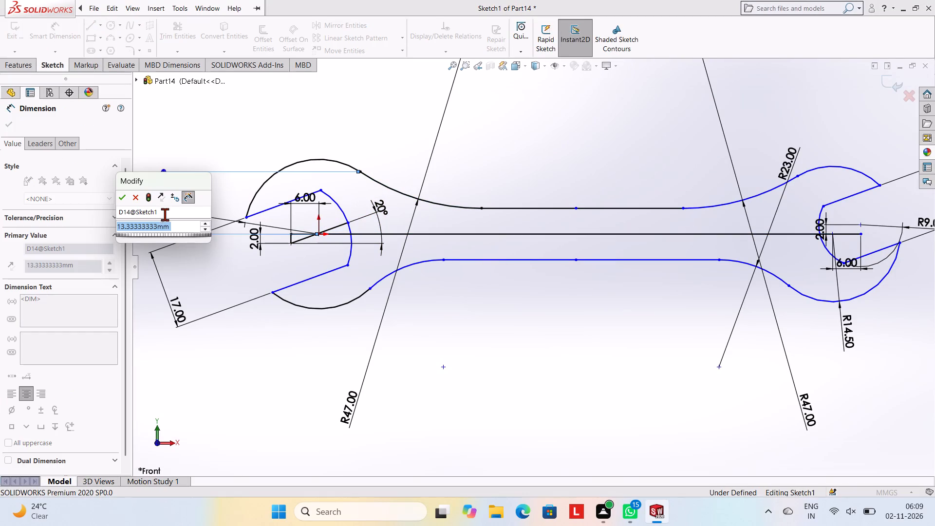
left_click(120, 199)
left_click(225, 131)
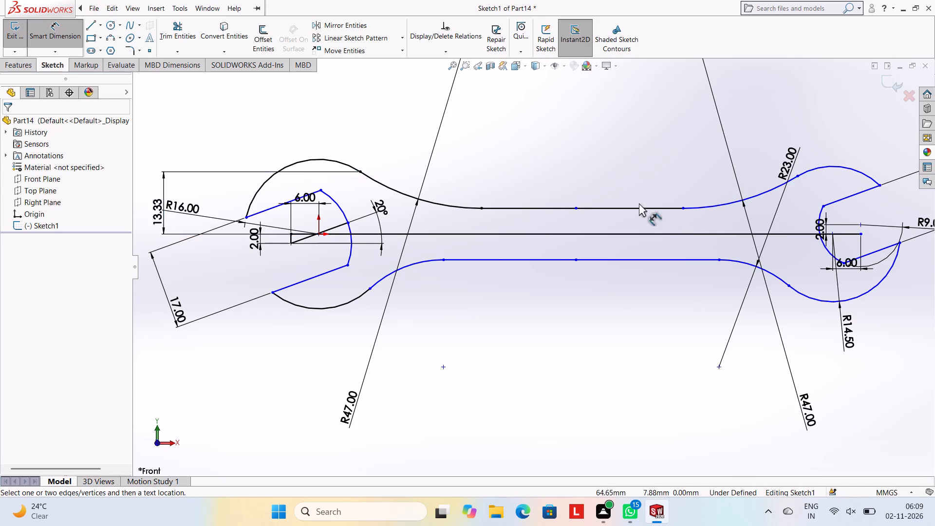
Dimension the vertical distance between the horizontal centre line and the lower handle line, placing the dimension beyond the R14.5 end.
scroll(694, 220, "up", 1)
scroll(694, 220, "down", 2)
scroll(585, 257, "up", 3)
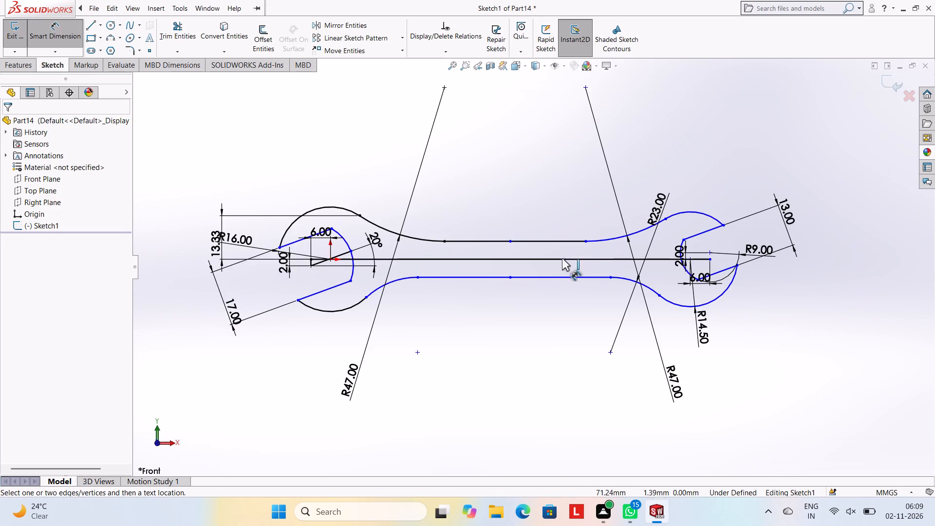
left_click(556, 257)
left_click(551, 276)
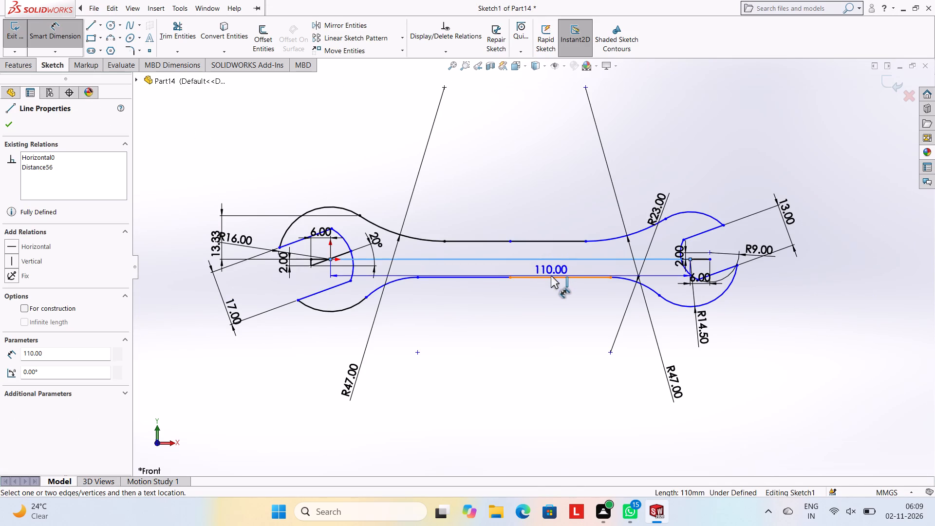
left_click(861, 281)
left_click(815, 265)
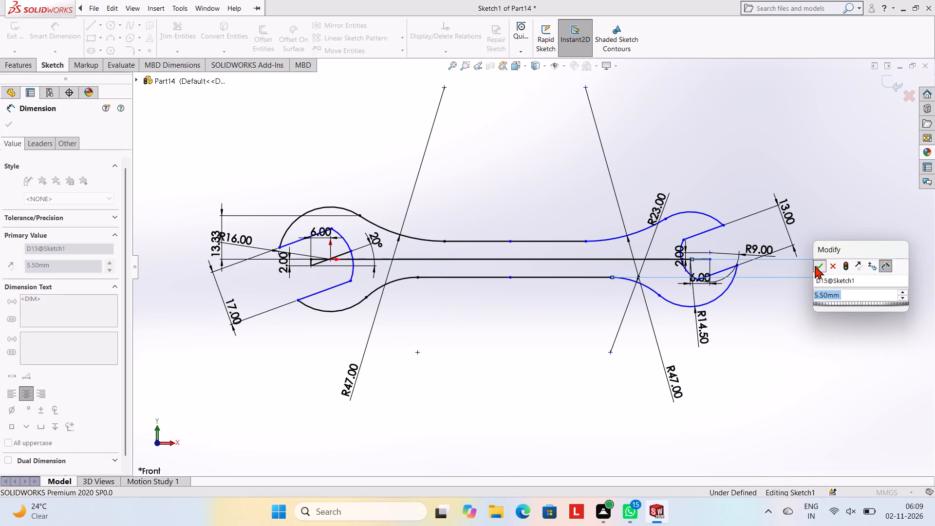
left_click(775, 140)
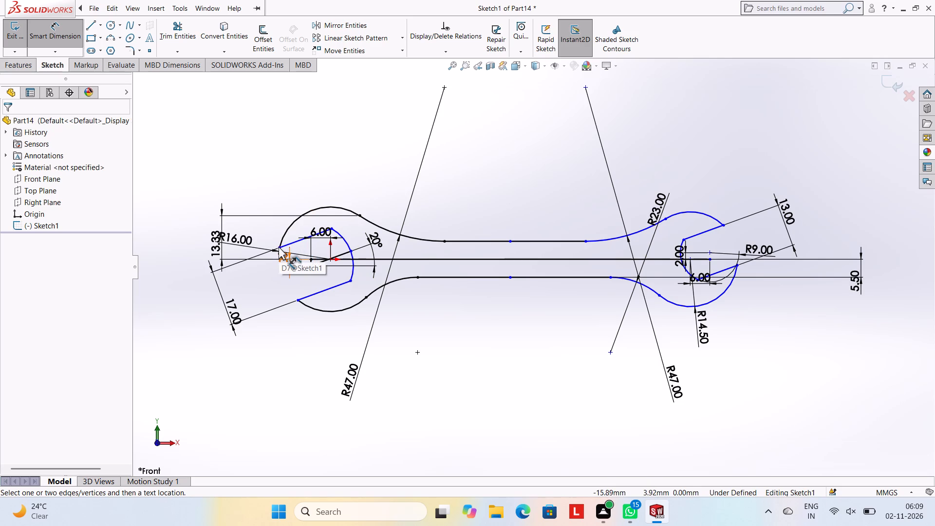
Dimension the horizontal distance between the two endpoints of the R16 end's upper jaw line, placing it above the profile.
left_click(280, 246)
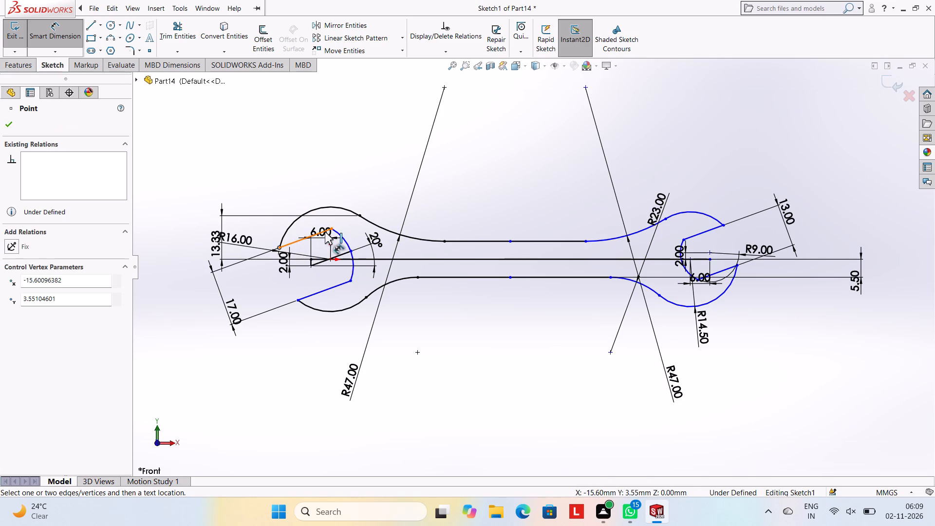
left_click(330, 229)
left_click(324, 166)
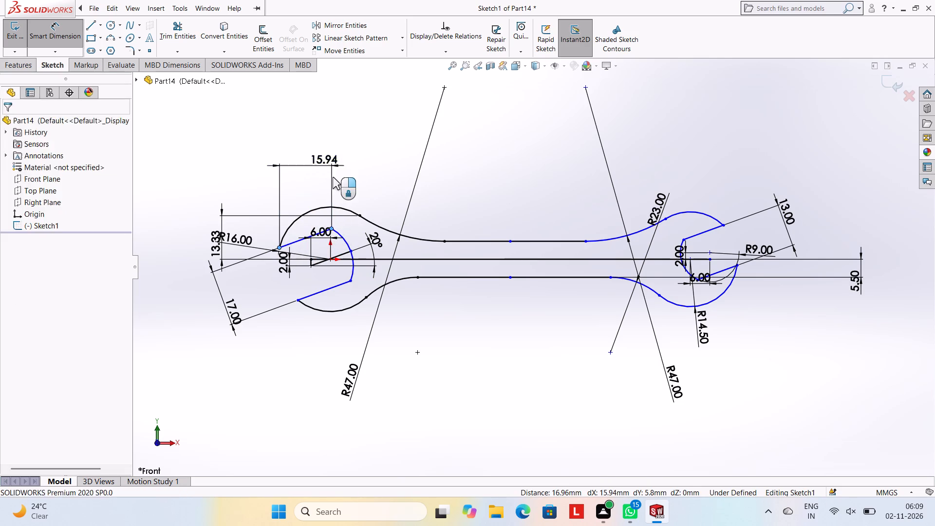
left_click(282, 151)
left_click(283, 127)
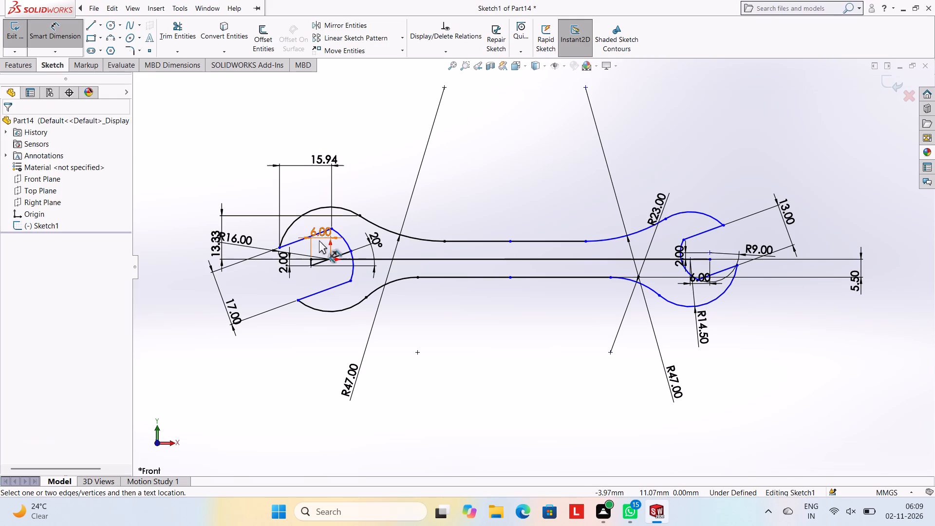
Dimension the horizontal distance from the R16 end's upper jaw line's outer endpoint to the lower jaw line's inner endpoint, below the profile.
left_click(279, 245)
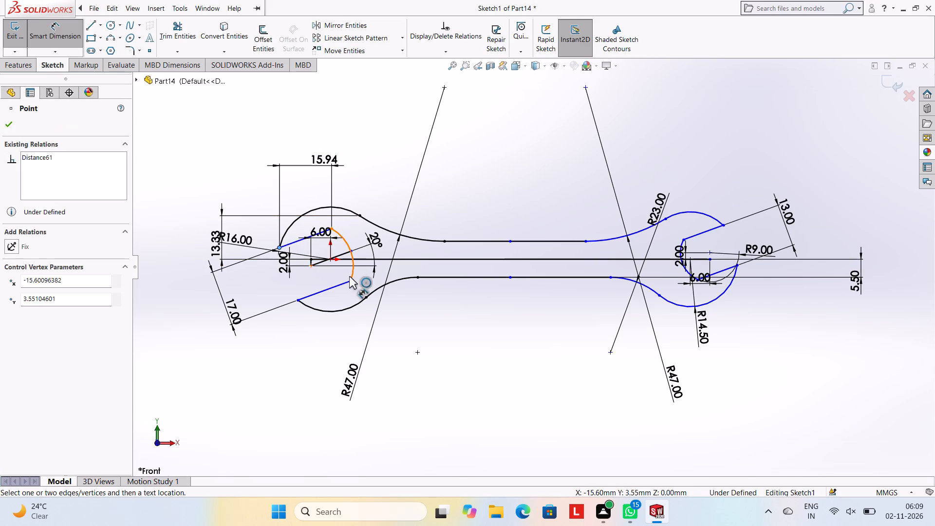
left_click(350, 281)
left_click(333, 352)
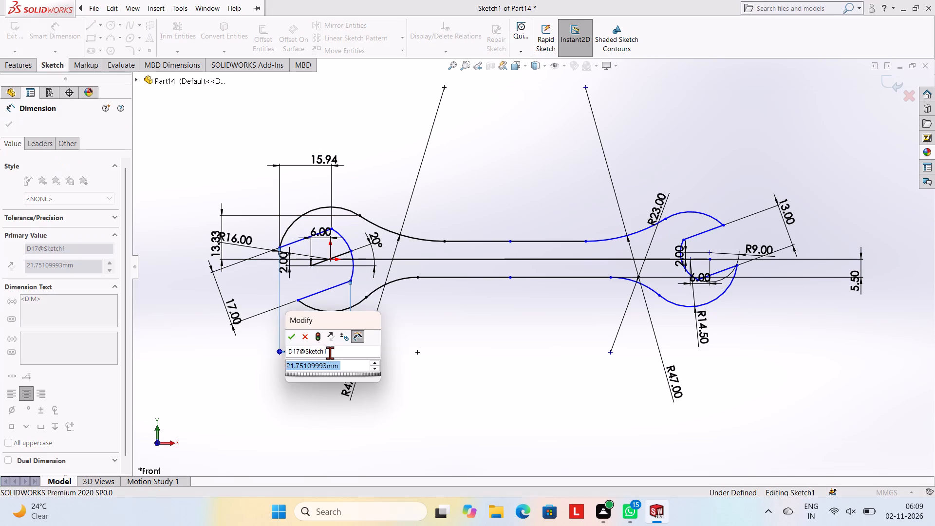
left_click(291, 333)
left_click(290, 325)
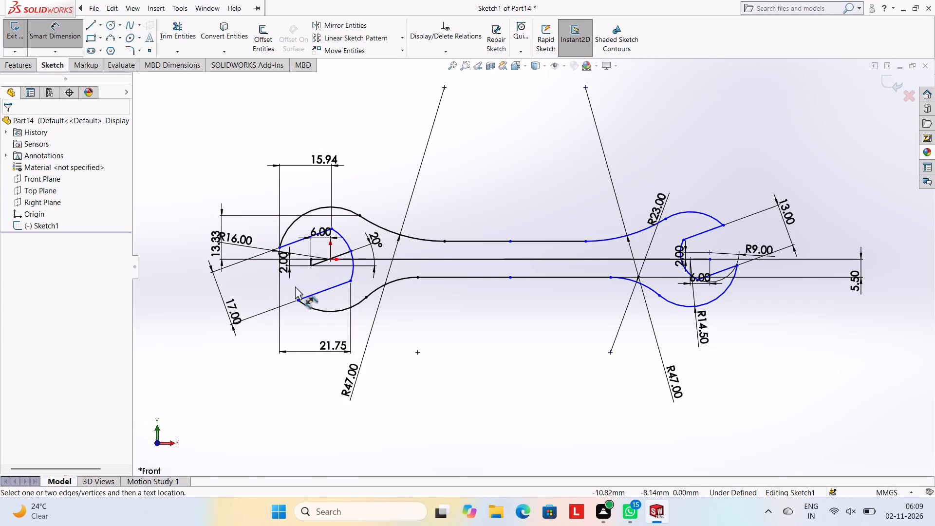
Dimension the horizontal distance from the outer endpoint of the R16 end's lower jaw line to the far end of the R14.5 end's 6 mm line.
left_click(297, 301)
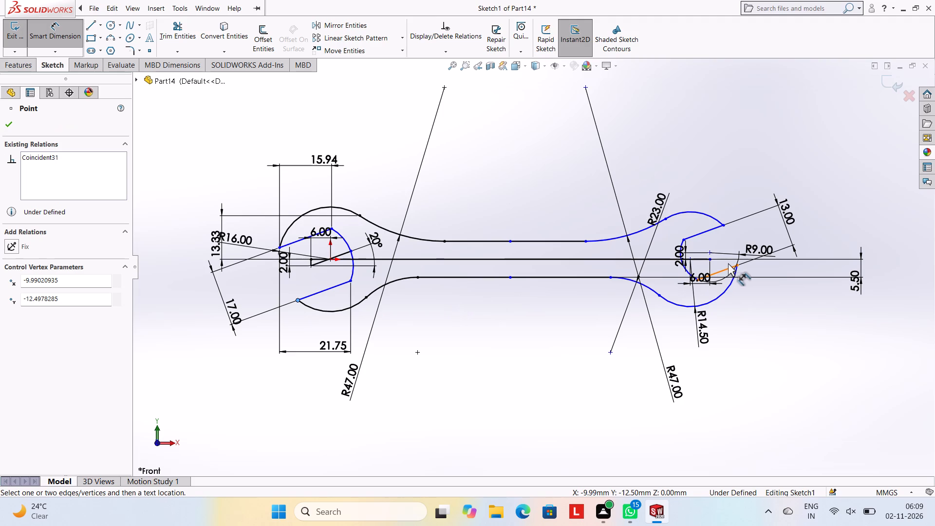
left_click(709, 258)
left_click(593, 383)
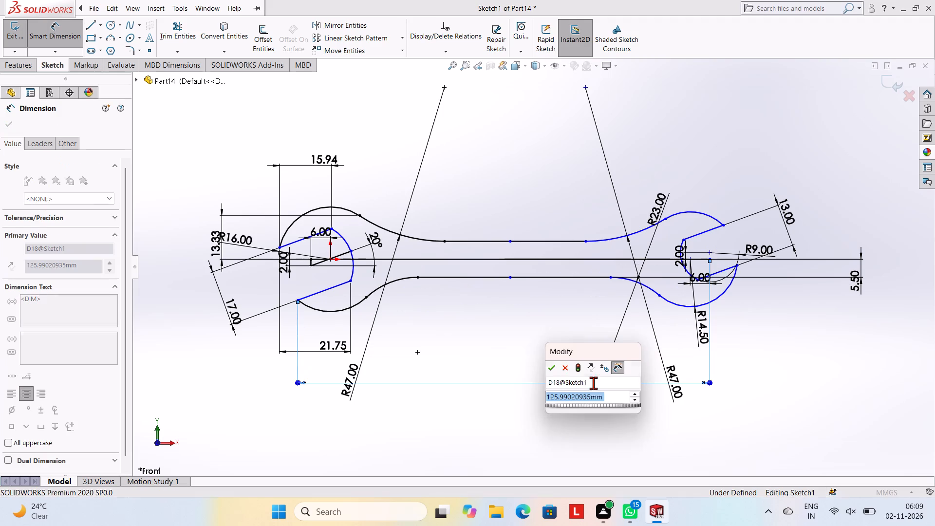
left_click(552, 367)
left_click(541, 328)
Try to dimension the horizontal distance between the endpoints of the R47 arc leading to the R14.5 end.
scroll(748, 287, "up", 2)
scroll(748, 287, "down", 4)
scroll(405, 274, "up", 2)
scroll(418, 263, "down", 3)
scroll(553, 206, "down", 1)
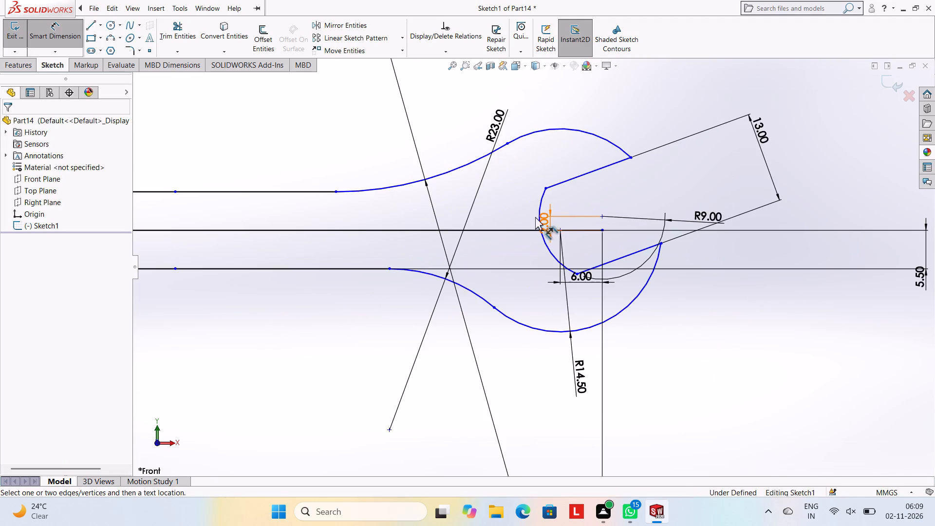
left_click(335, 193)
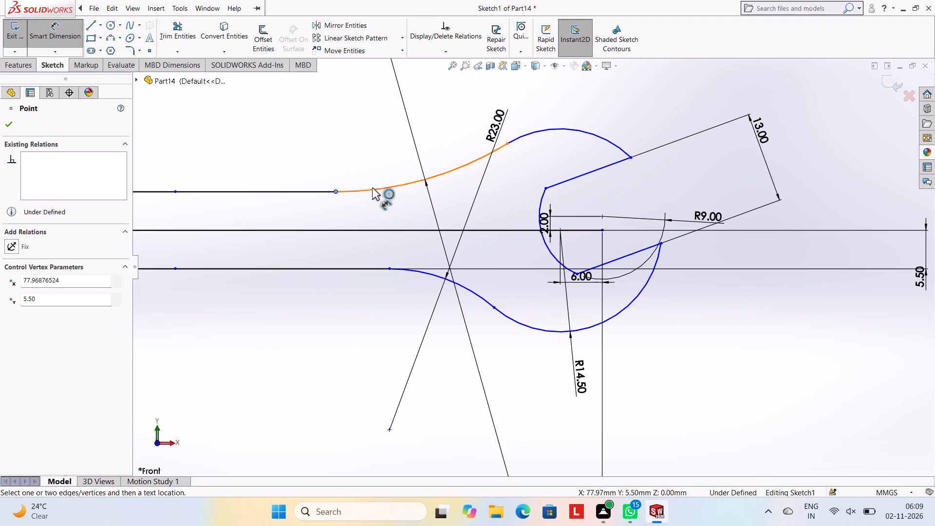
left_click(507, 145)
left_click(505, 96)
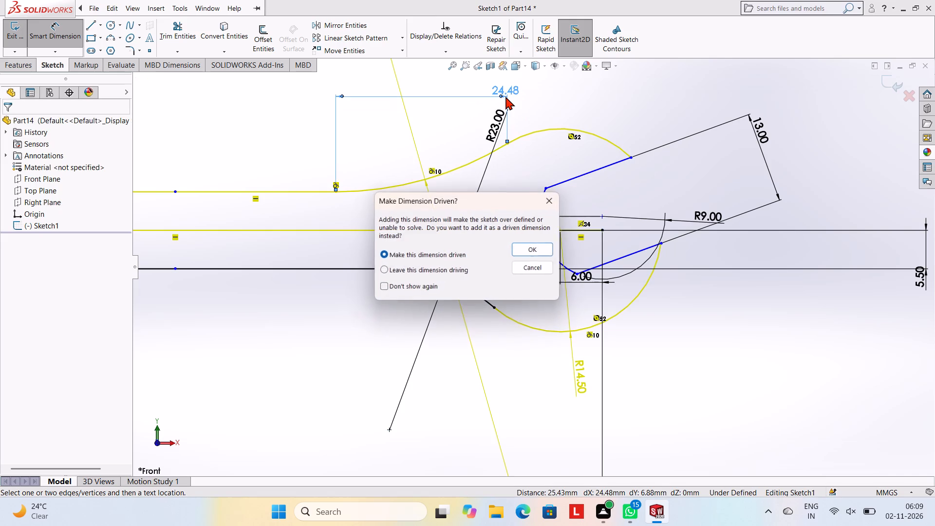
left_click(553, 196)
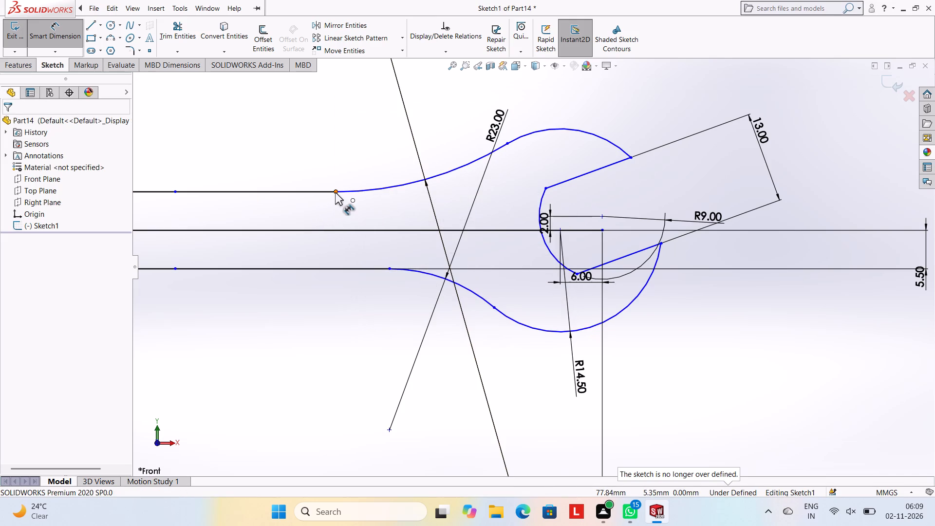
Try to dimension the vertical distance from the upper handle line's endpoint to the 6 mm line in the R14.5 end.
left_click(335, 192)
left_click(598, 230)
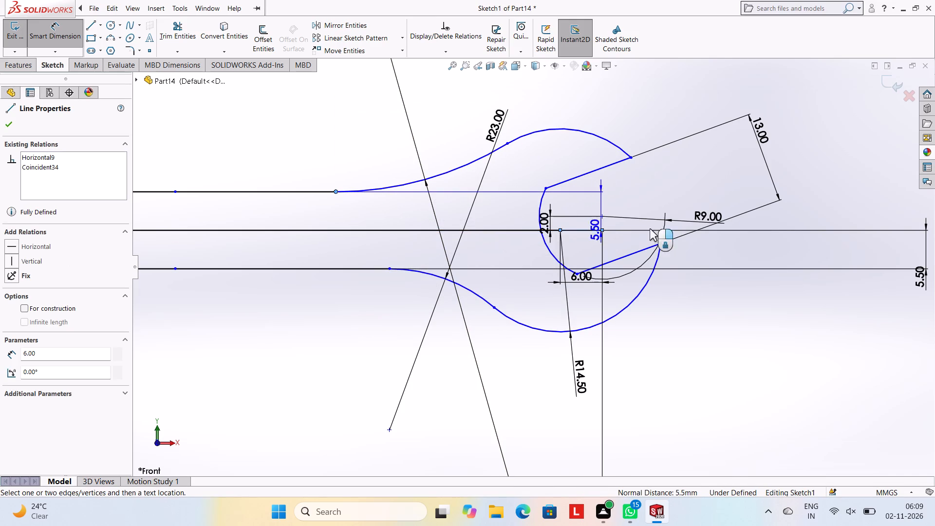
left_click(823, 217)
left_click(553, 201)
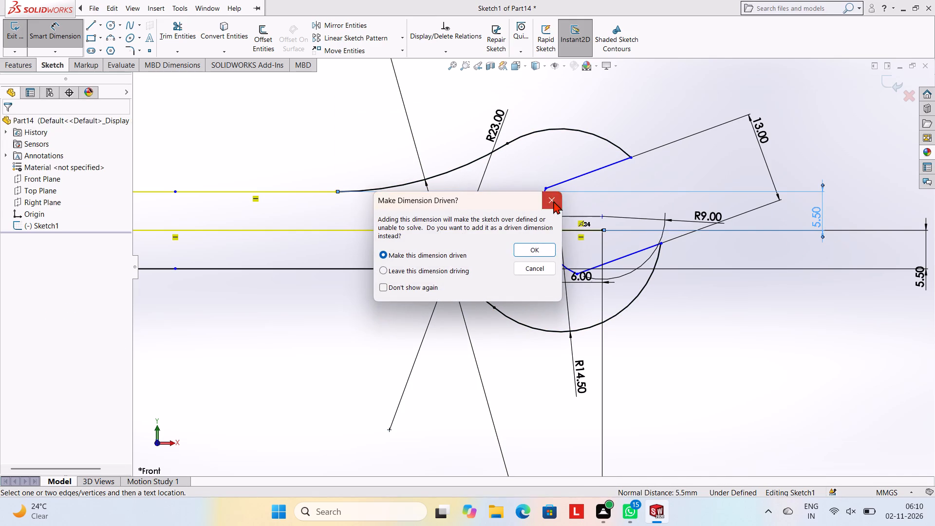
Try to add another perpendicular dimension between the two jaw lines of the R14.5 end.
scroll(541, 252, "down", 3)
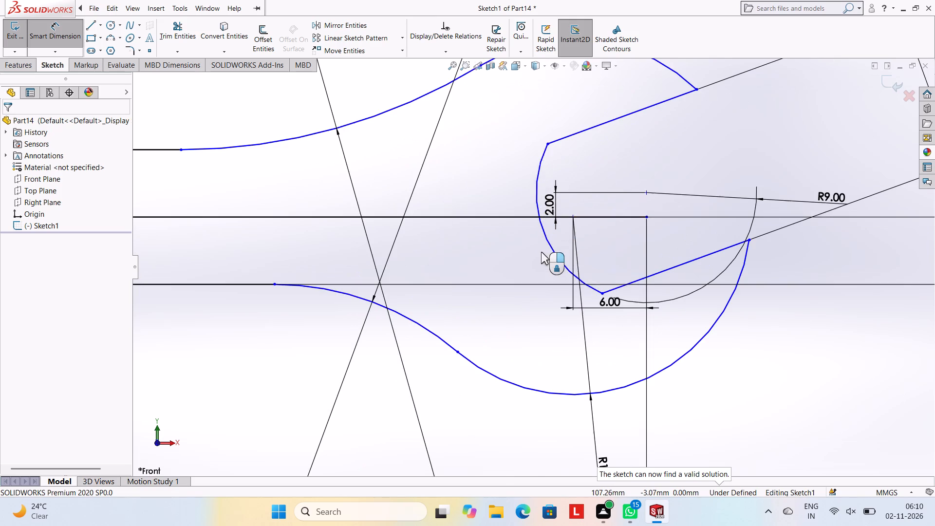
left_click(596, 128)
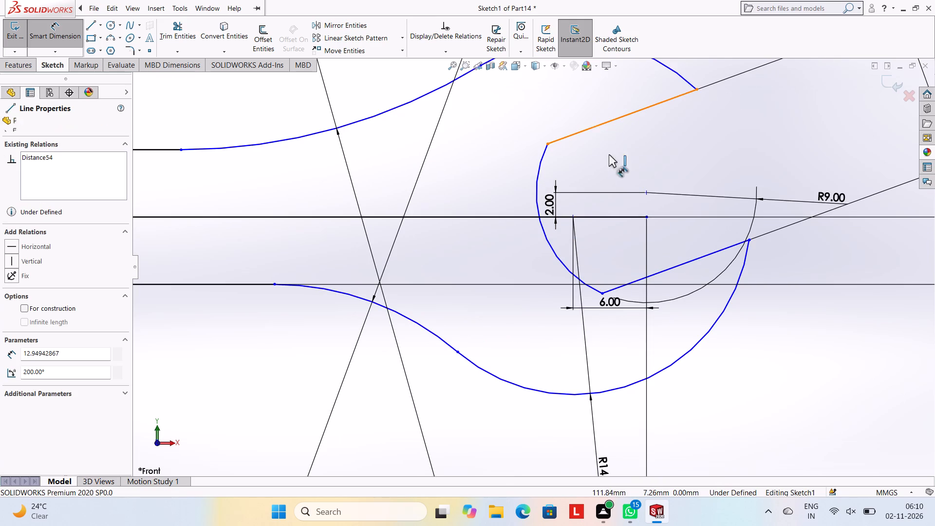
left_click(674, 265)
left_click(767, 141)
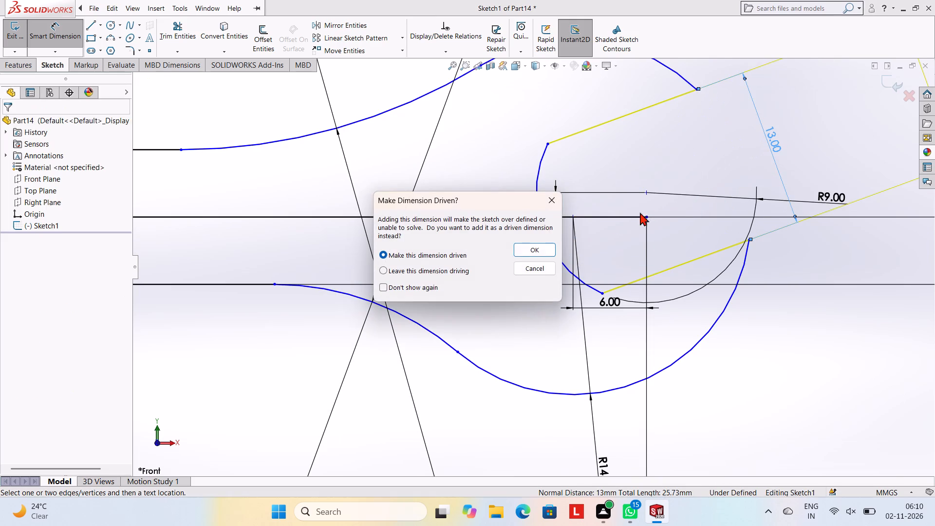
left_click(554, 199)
Dimension the horizontal distance from the lower handle line's end at the R23 arc to the outer endpoint of the R14.5 end's lower jaw line.
scroll(606, 271, "up", 2)
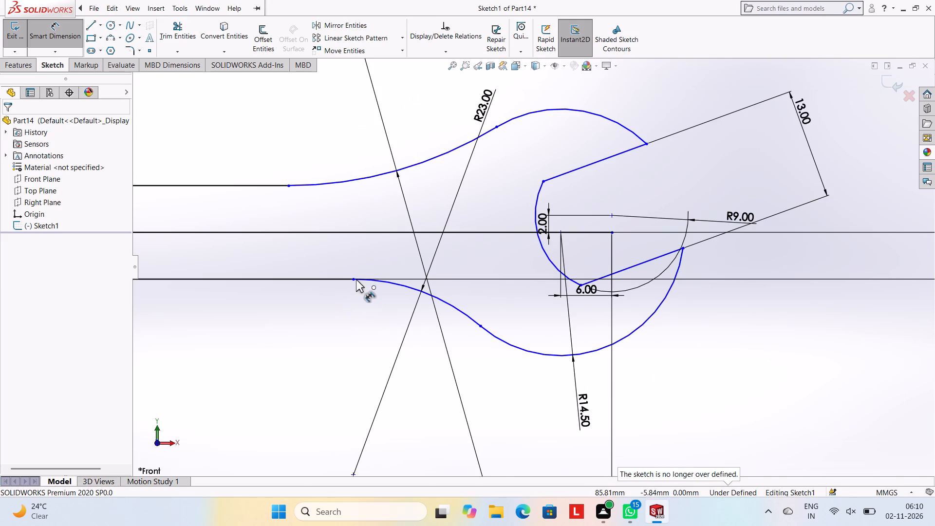
left_click(354, 279)
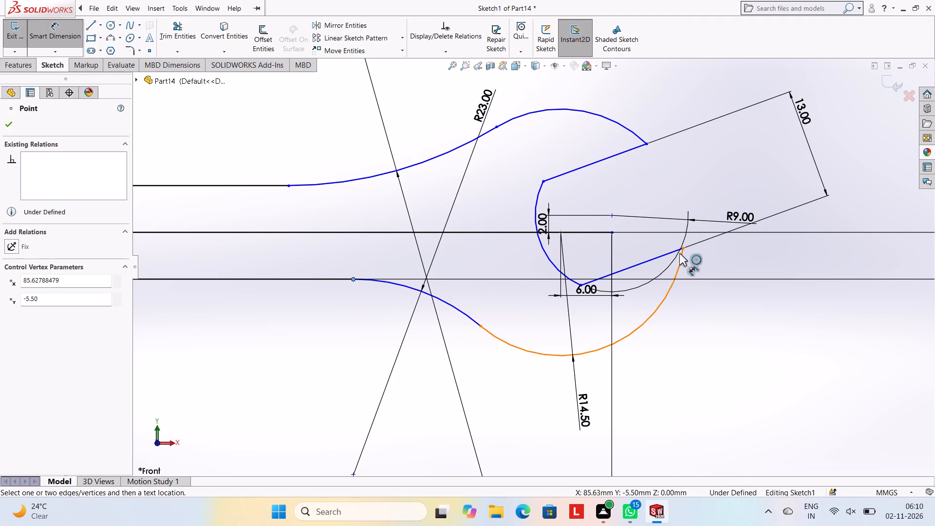
left_click(683, 249)
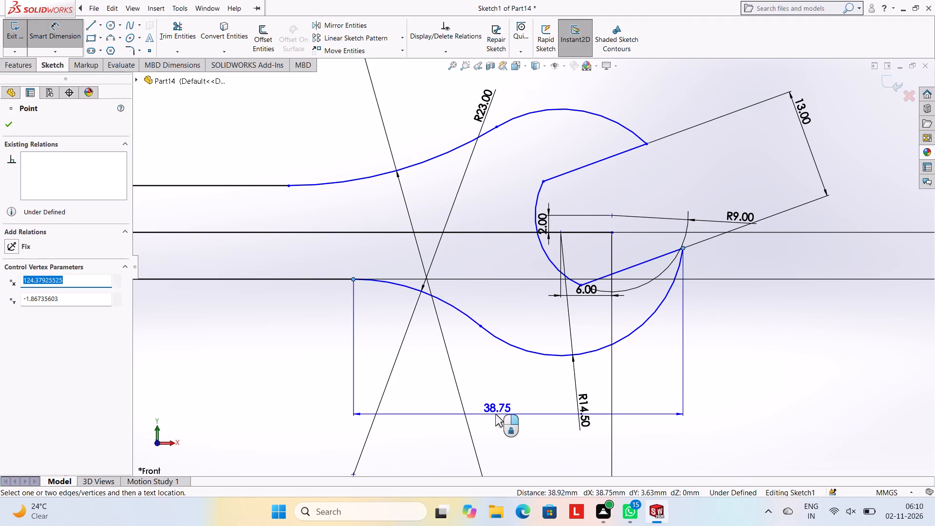
left_click(495, 414)
left_click(453, 395)
left_click(486, 366)
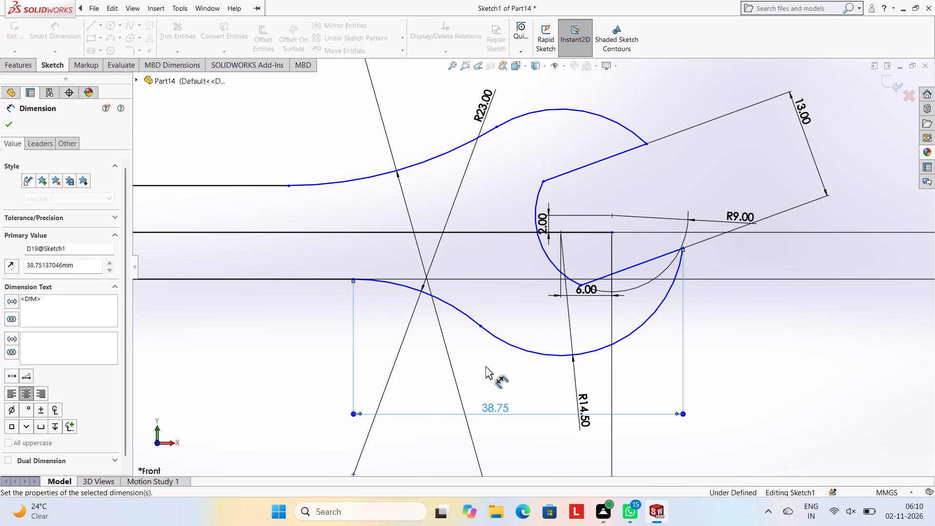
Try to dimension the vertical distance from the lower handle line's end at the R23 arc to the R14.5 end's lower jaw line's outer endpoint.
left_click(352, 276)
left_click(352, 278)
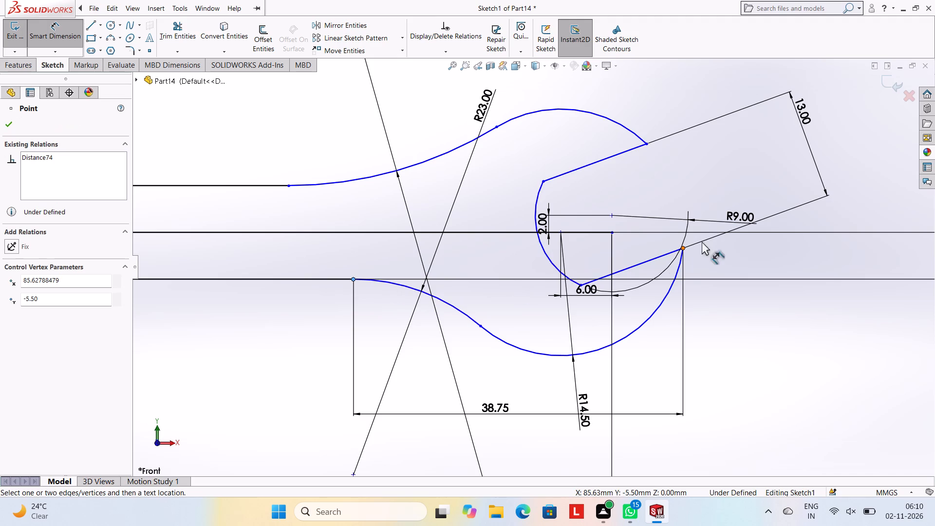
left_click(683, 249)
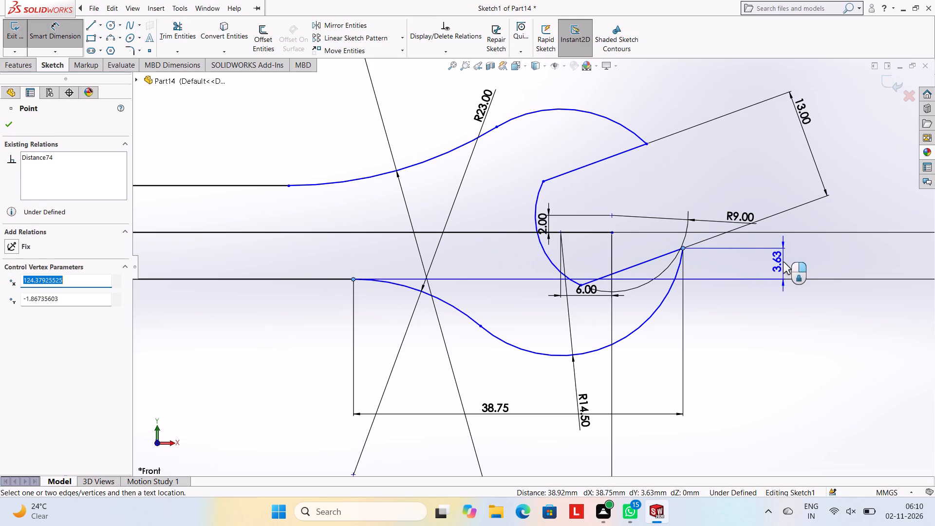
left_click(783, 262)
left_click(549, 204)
Trim the half of the upper handle line adjoining the R47 arc that leads to the R14.5 end.
scroll(558, 242, "up", 3)
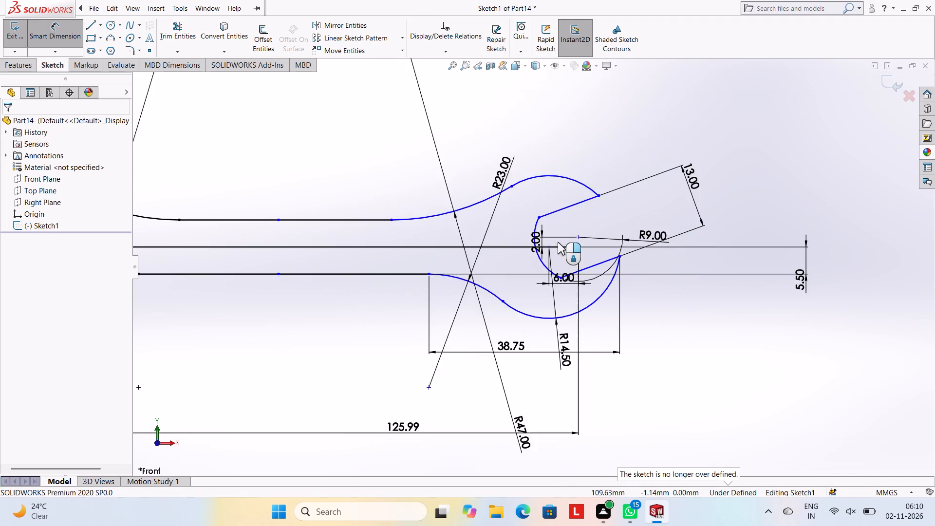
scroll(558, 242, "up", 2)
scroll(558, 242, "down", 4)
scroll(462, 312, "up", 4)
scroll(476, 308, "down", 2)
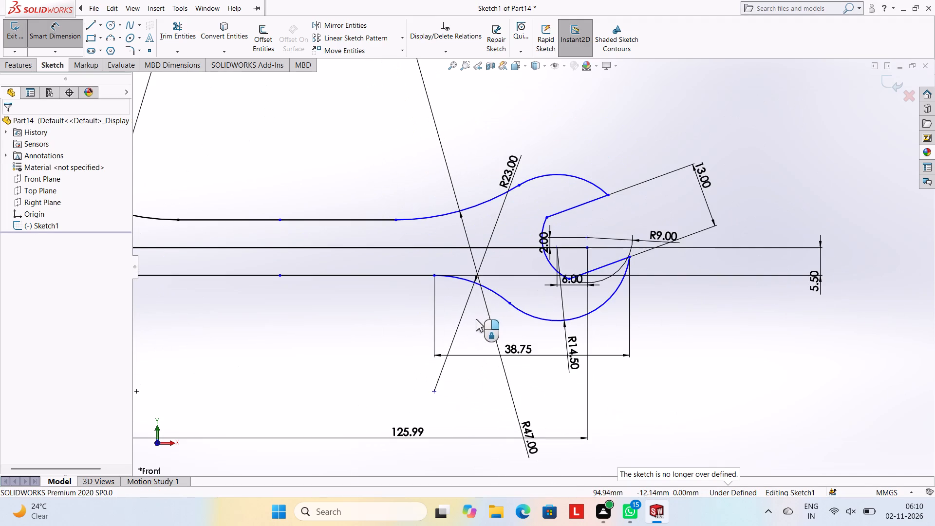
scroll(476, 319, "up", 2)
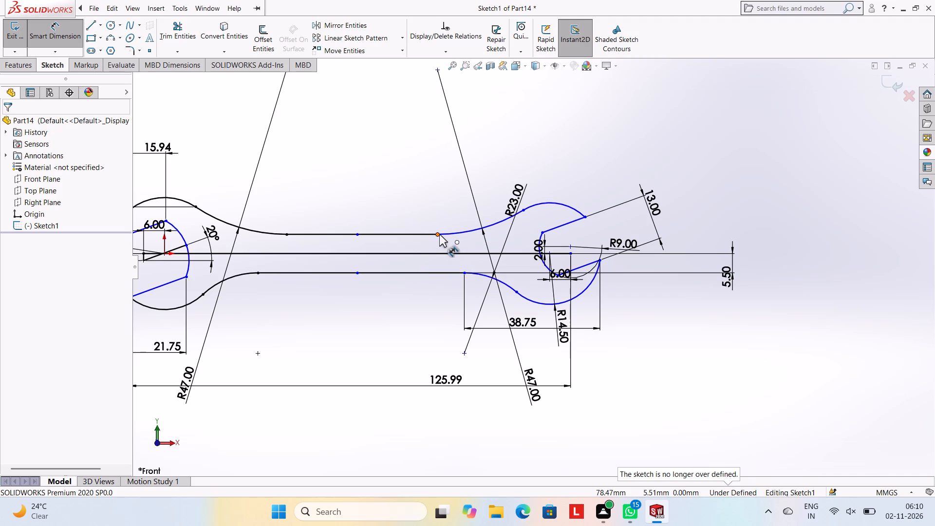
left_click(168, 33)
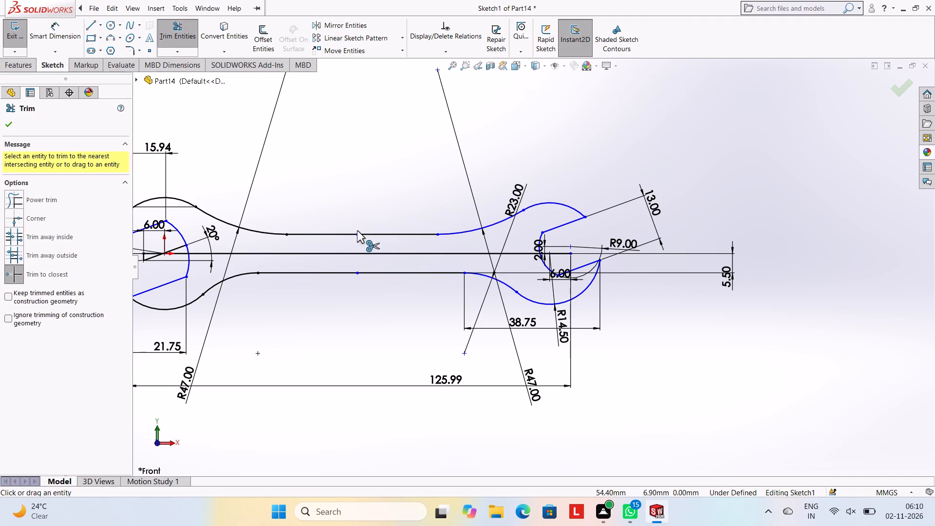
left_click(437, 234)
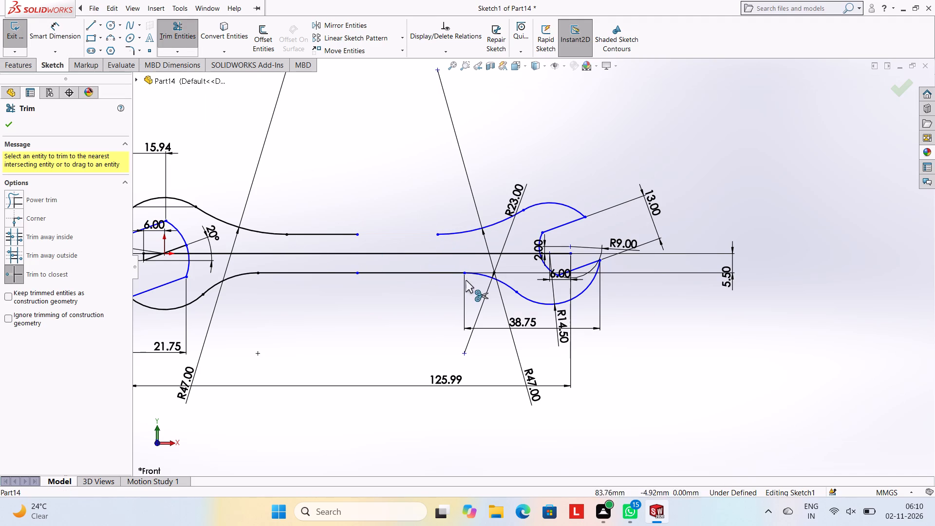
Undo the last trim of the upper handle line.
key("ctrl+z")
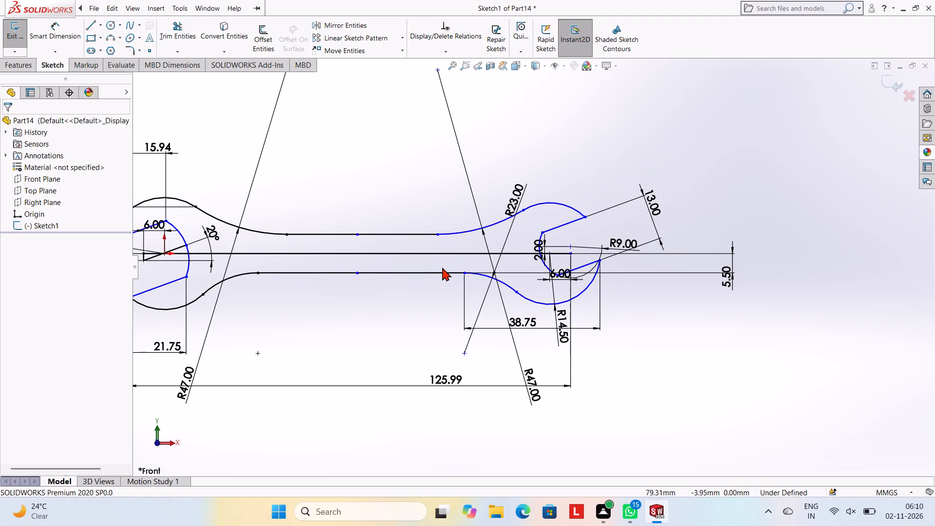
key("Escape")
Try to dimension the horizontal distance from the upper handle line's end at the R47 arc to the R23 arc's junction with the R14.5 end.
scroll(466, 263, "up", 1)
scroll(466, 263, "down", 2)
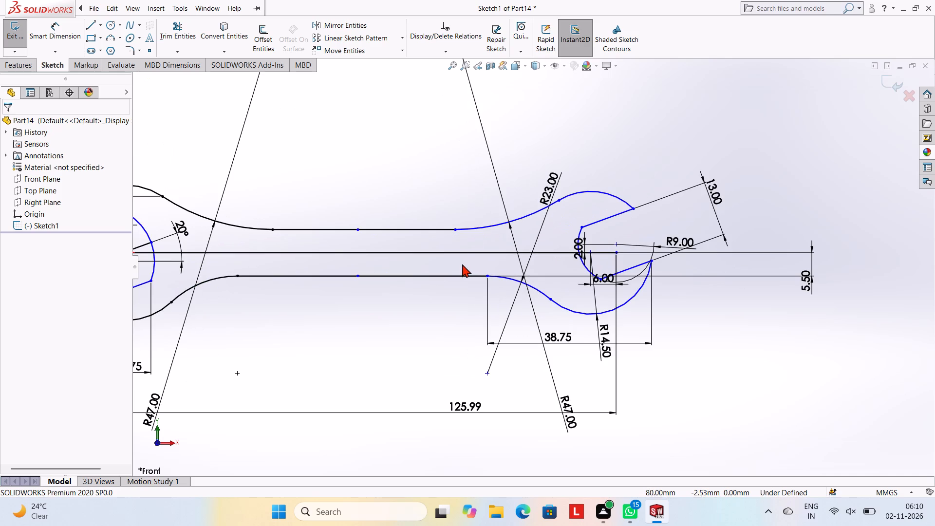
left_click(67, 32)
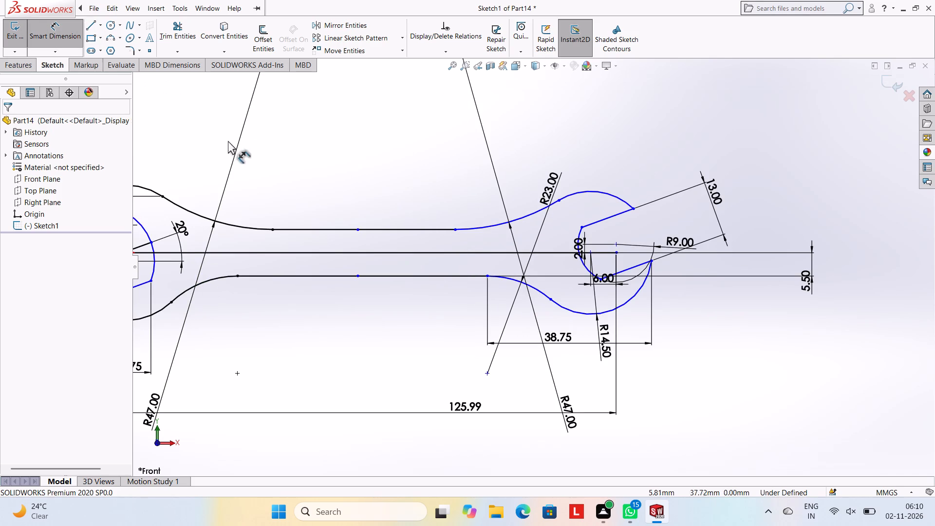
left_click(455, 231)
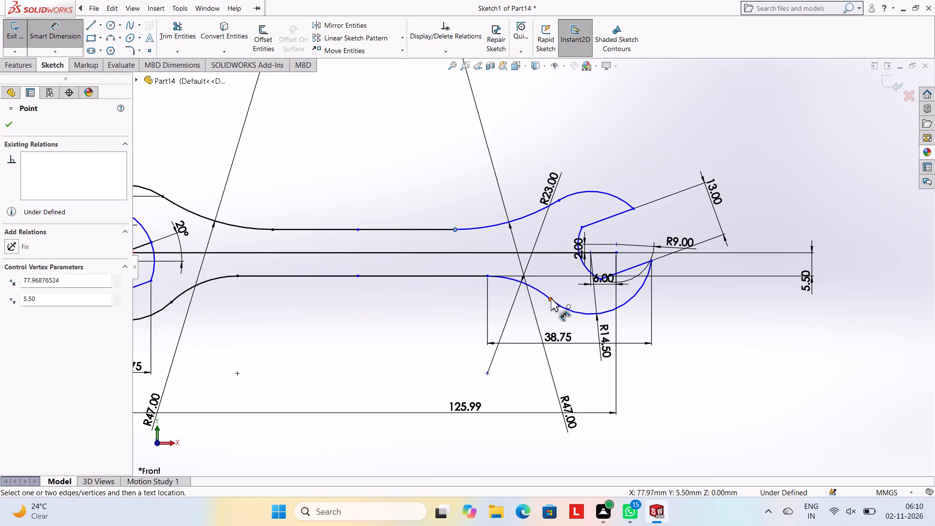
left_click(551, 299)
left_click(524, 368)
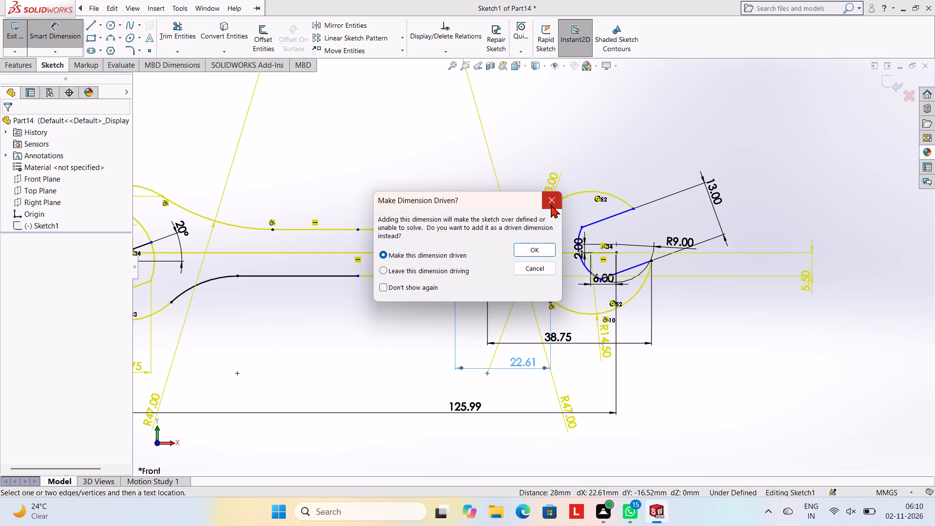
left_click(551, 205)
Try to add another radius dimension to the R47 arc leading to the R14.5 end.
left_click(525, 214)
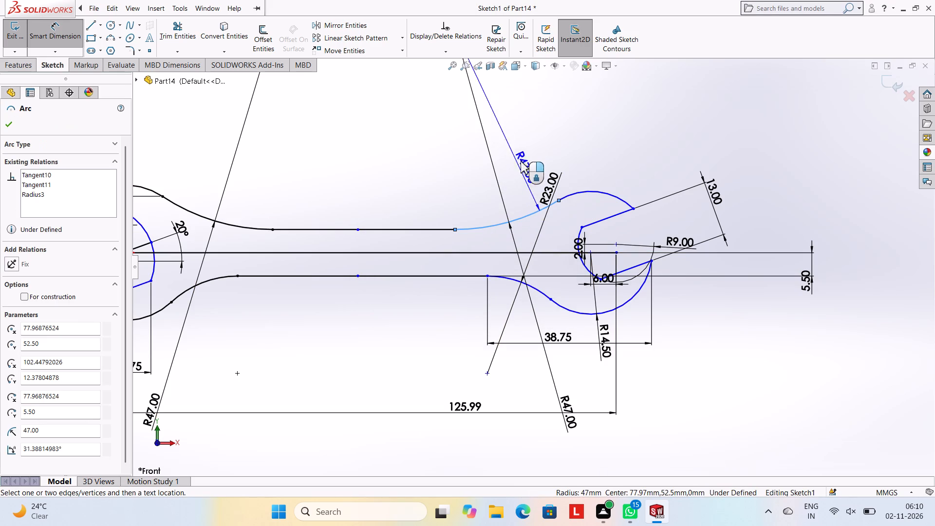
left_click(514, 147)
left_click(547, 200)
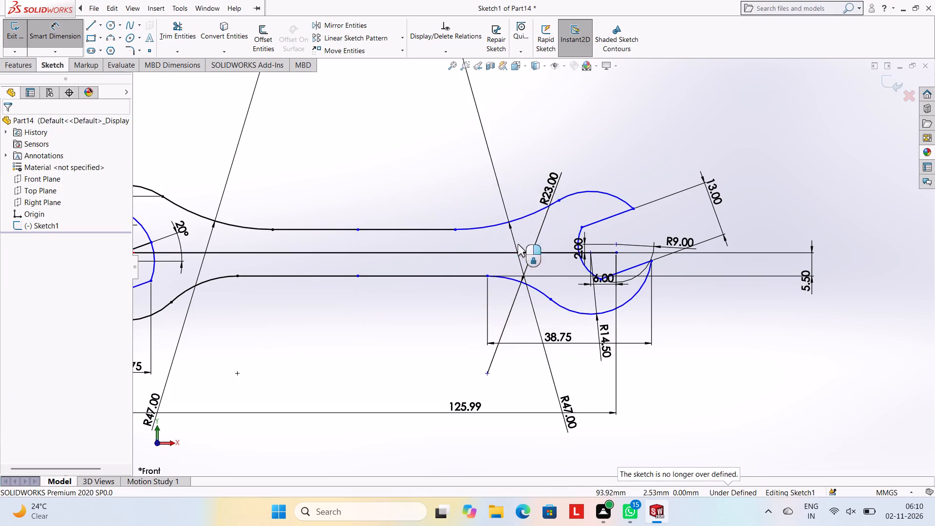
Dimension the horizontal distance from the upper handle line's end at the R47 arc to the outer endpoint of the R14.5 end's upper jaw line.
left_click(454, 229)
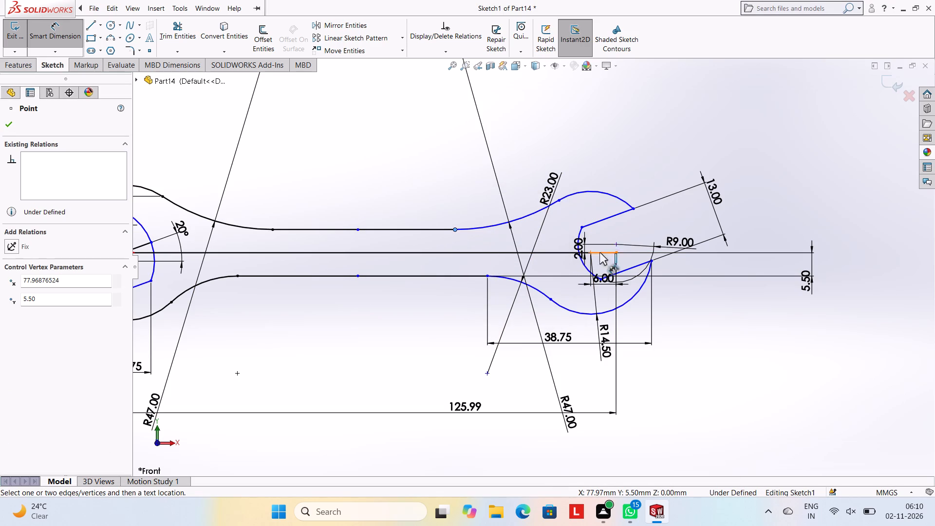
left_click(633, 207)
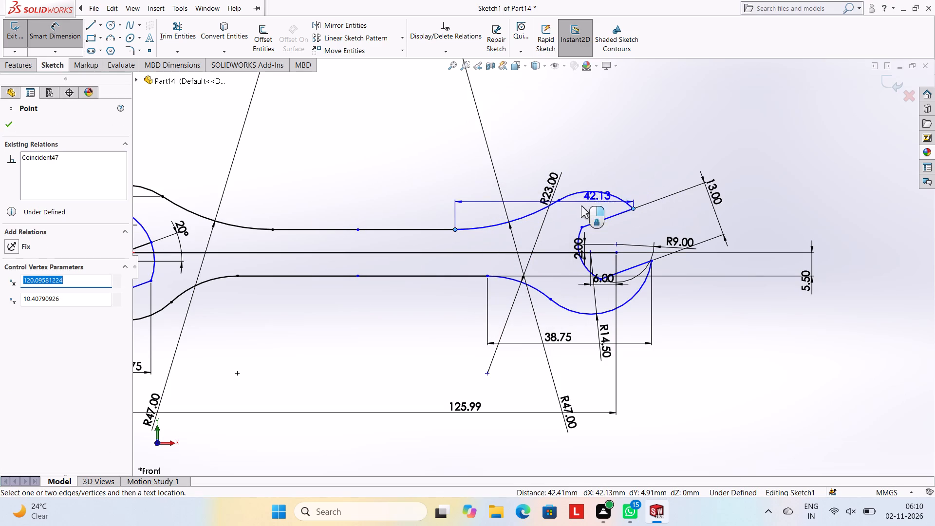
left_click(535, 150)
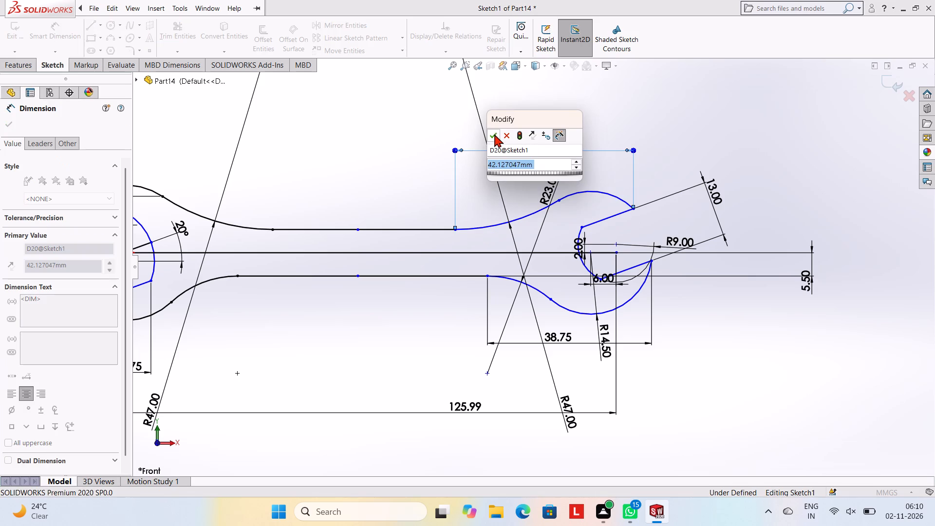
left_click(494, 134)
left_click(508, 98)
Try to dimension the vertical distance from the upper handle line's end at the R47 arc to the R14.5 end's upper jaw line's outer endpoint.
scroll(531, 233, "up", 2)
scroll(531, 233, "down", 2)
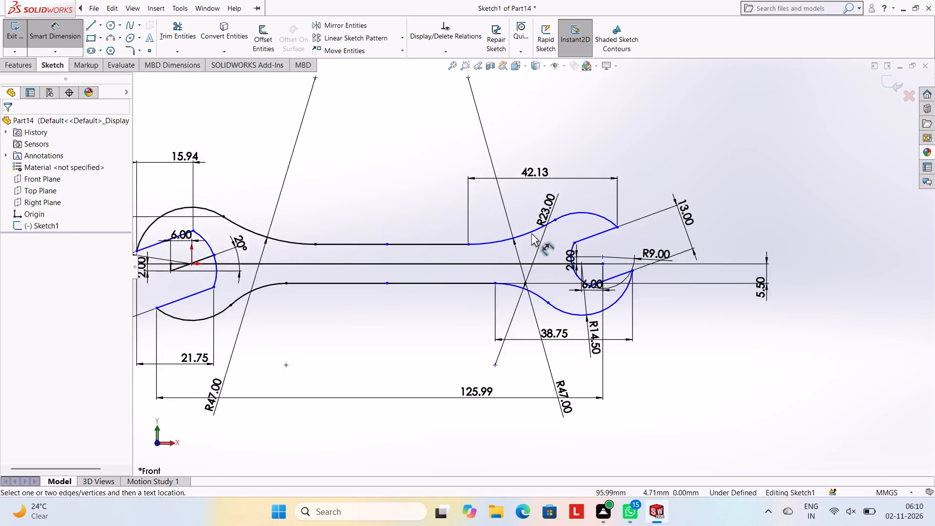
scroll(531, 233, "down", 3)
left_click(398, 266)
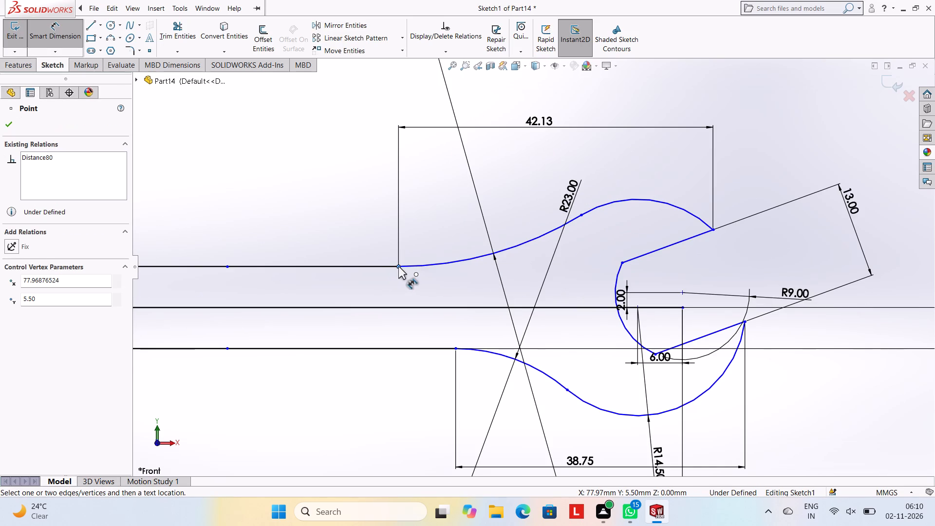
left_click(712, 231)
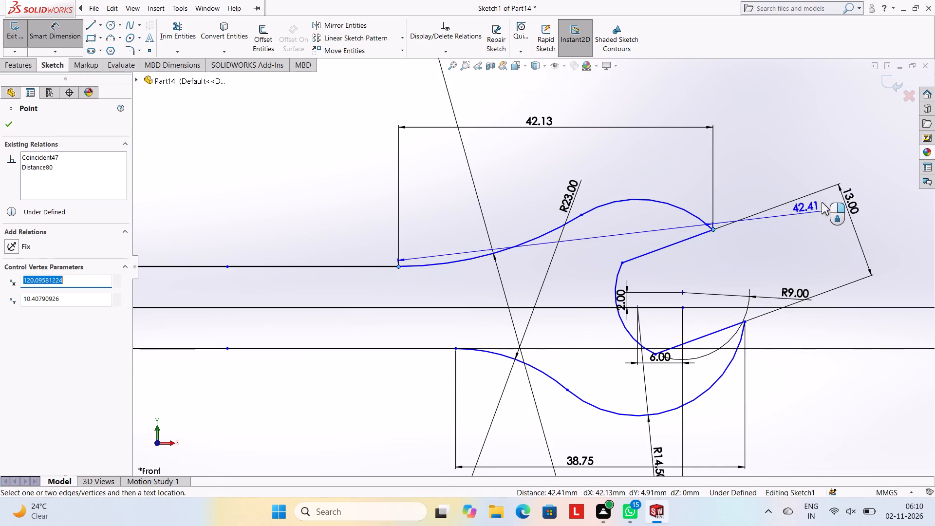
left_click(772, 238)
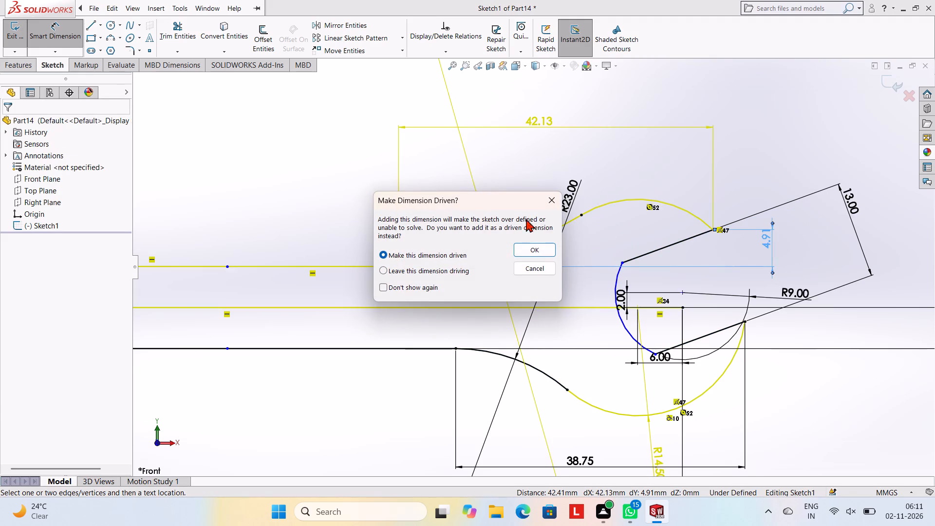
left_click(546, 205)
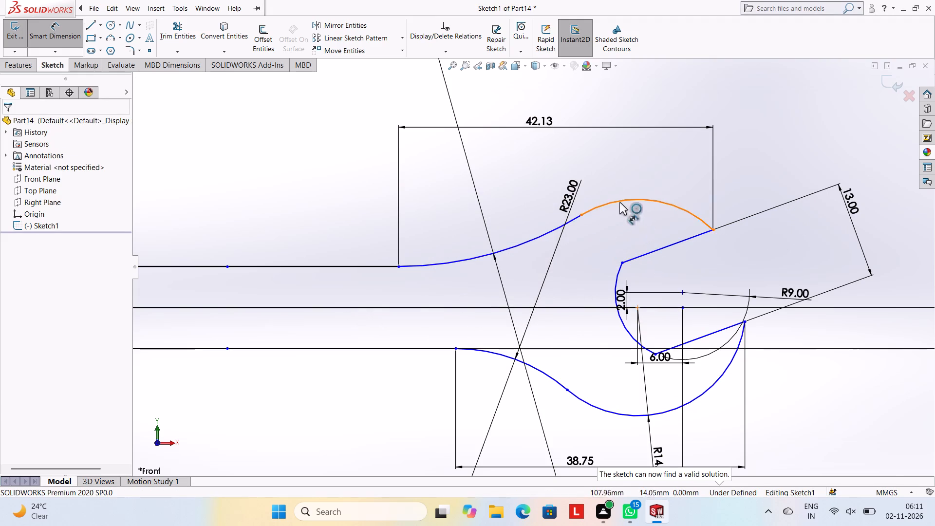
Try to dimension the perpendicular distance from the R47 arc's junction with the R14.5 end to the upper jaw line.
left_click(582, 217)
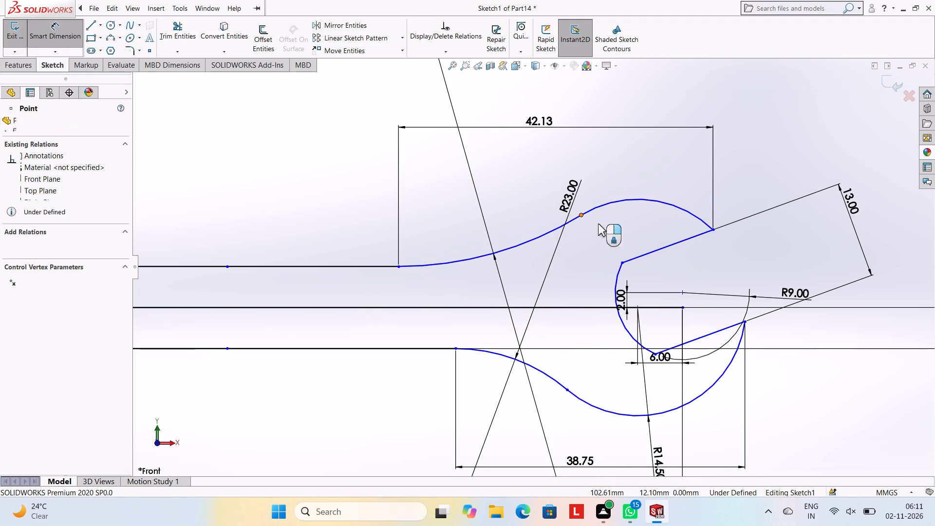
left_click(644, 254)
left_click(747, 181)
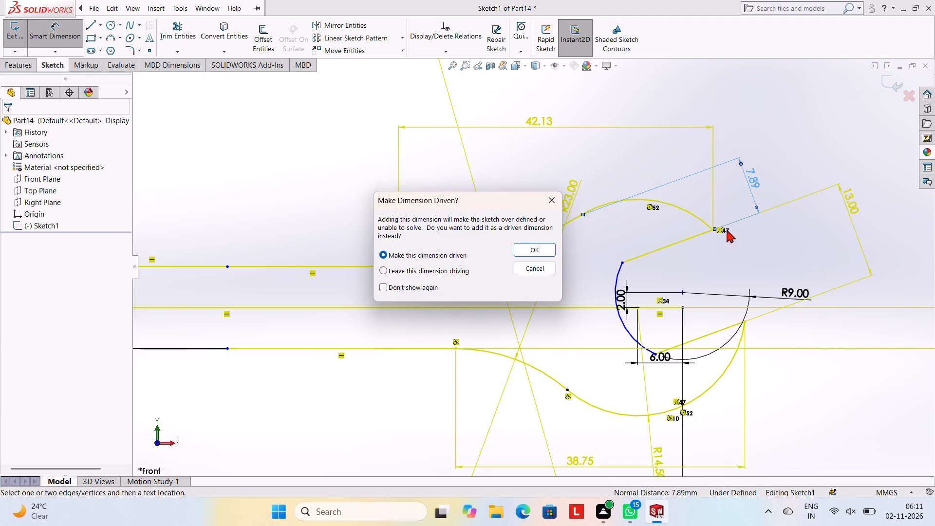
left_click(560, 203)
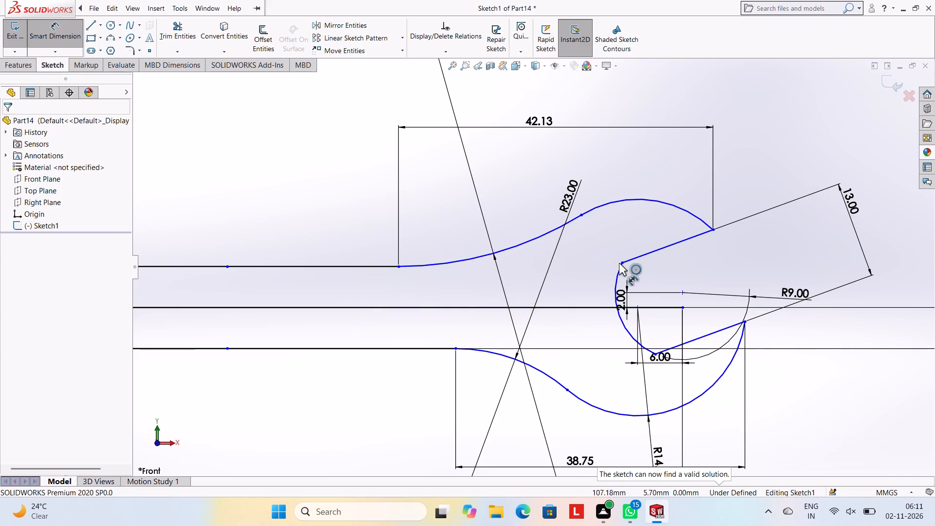
Dimension the vertical distance between the inner endpoints of the two jaw lines at the R14.5 end.
left_click(621, 263)
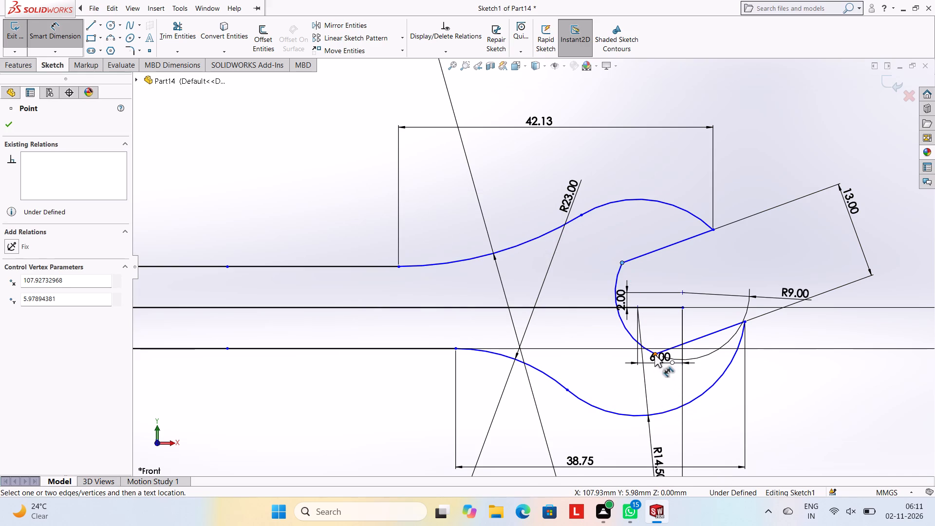
left_click(654, 355)
left_click(897, 303)
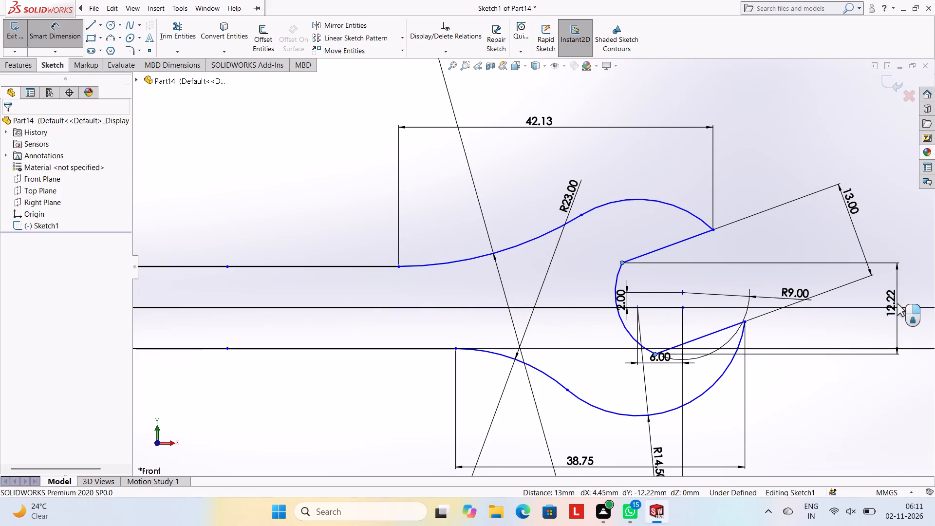
left_click(854, 287)
left_click(829, 253)
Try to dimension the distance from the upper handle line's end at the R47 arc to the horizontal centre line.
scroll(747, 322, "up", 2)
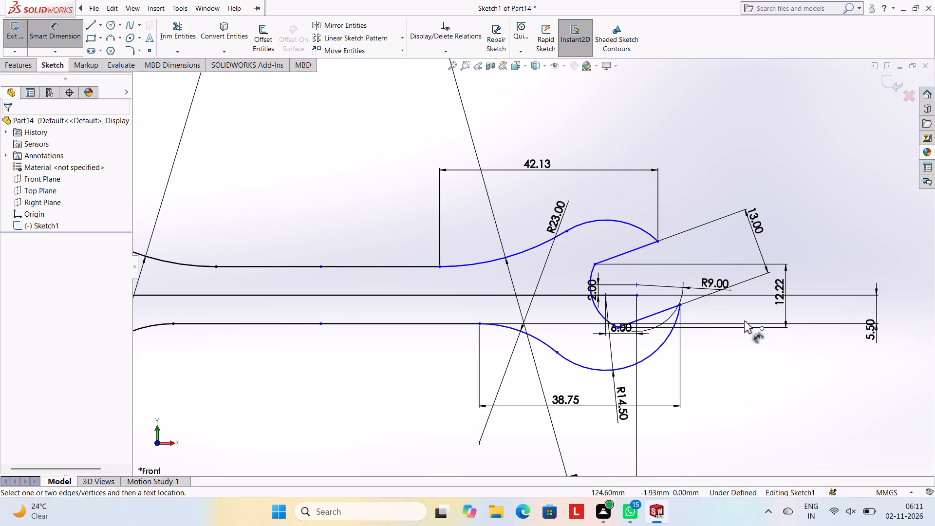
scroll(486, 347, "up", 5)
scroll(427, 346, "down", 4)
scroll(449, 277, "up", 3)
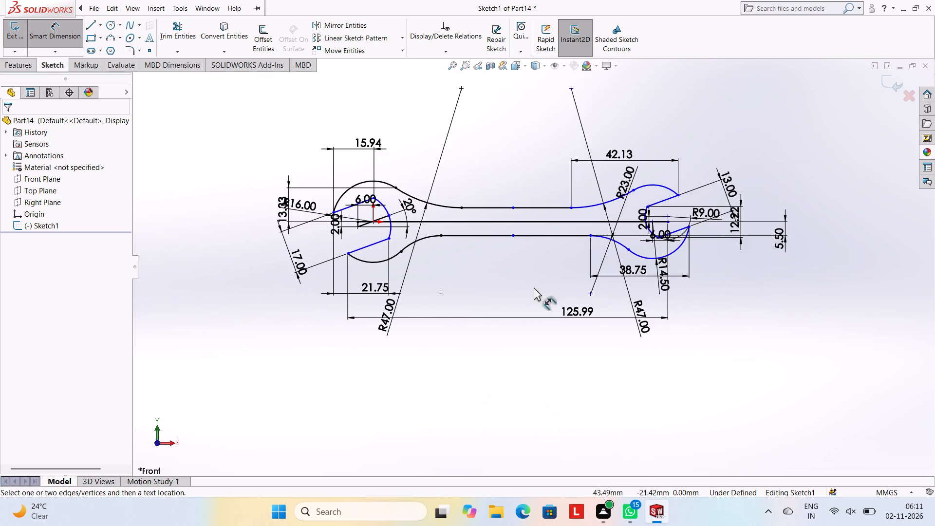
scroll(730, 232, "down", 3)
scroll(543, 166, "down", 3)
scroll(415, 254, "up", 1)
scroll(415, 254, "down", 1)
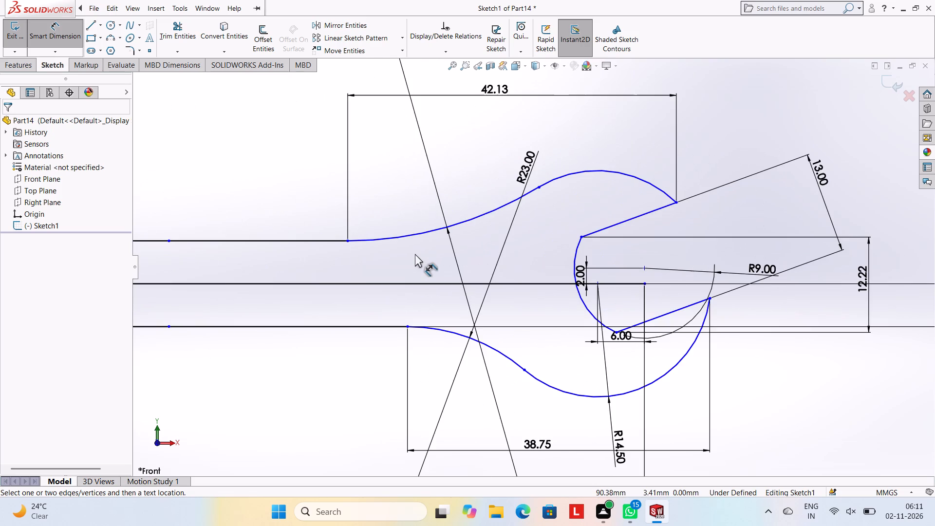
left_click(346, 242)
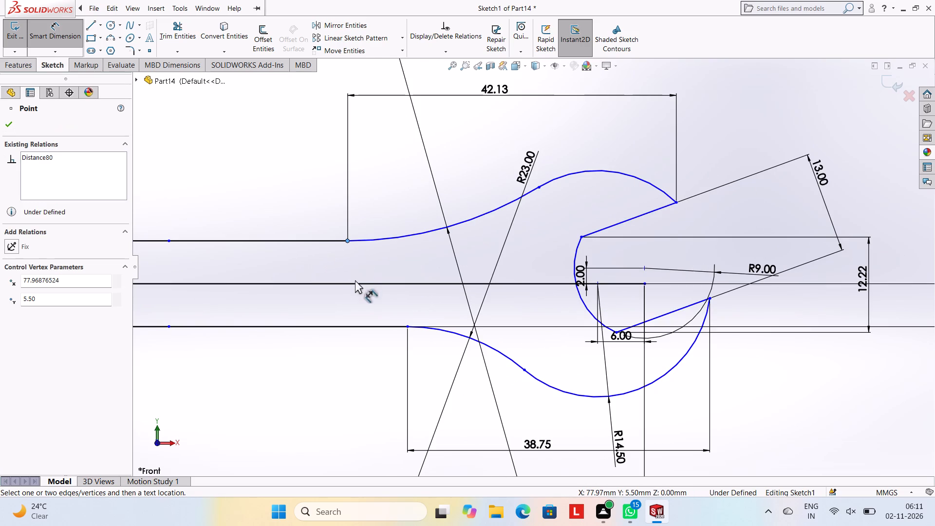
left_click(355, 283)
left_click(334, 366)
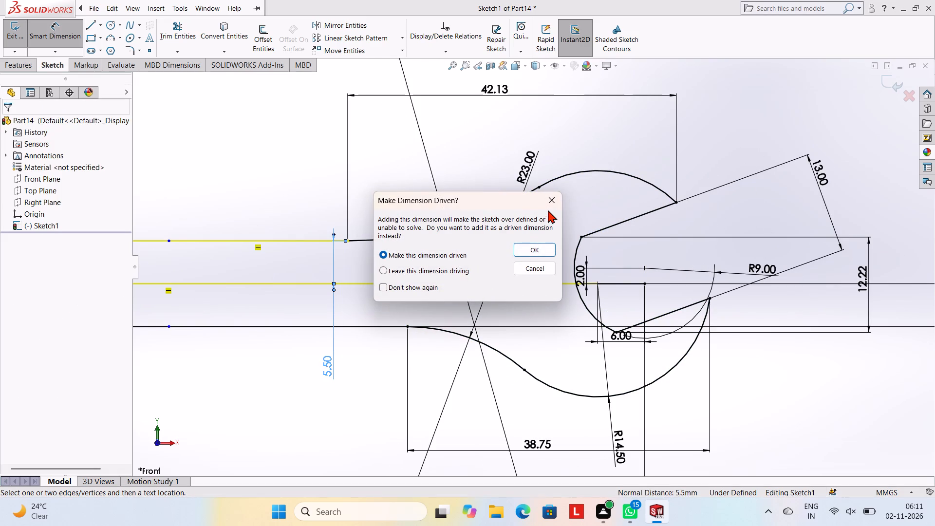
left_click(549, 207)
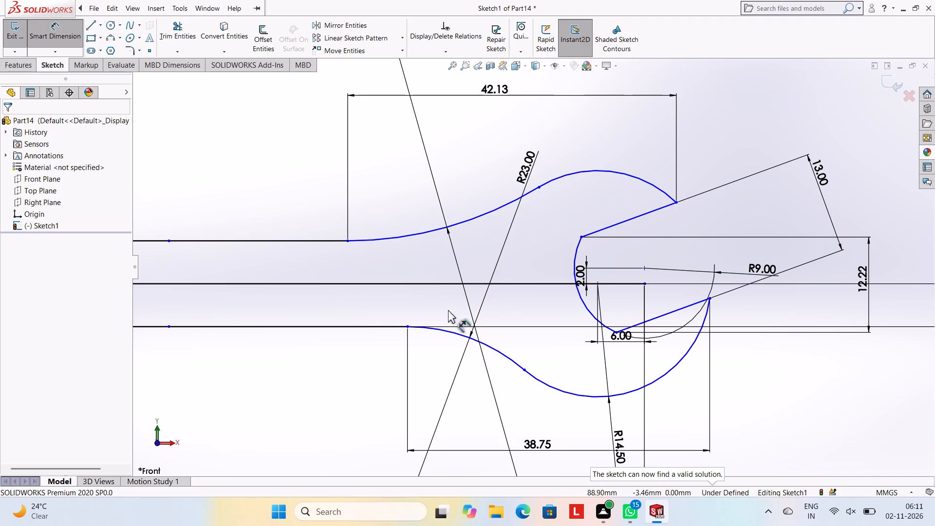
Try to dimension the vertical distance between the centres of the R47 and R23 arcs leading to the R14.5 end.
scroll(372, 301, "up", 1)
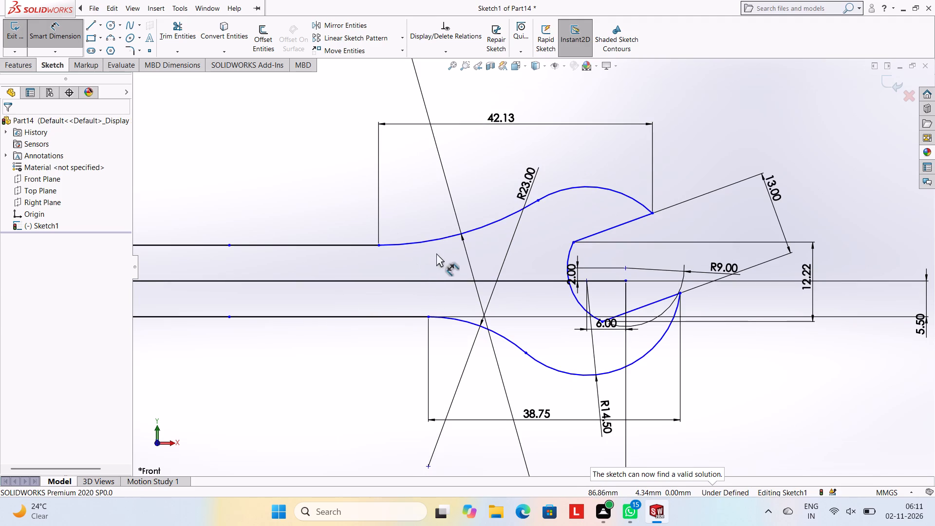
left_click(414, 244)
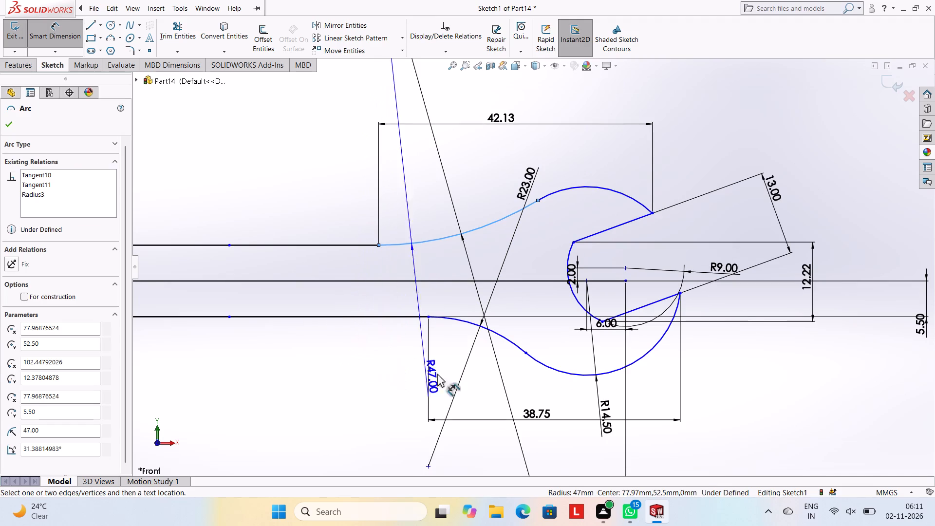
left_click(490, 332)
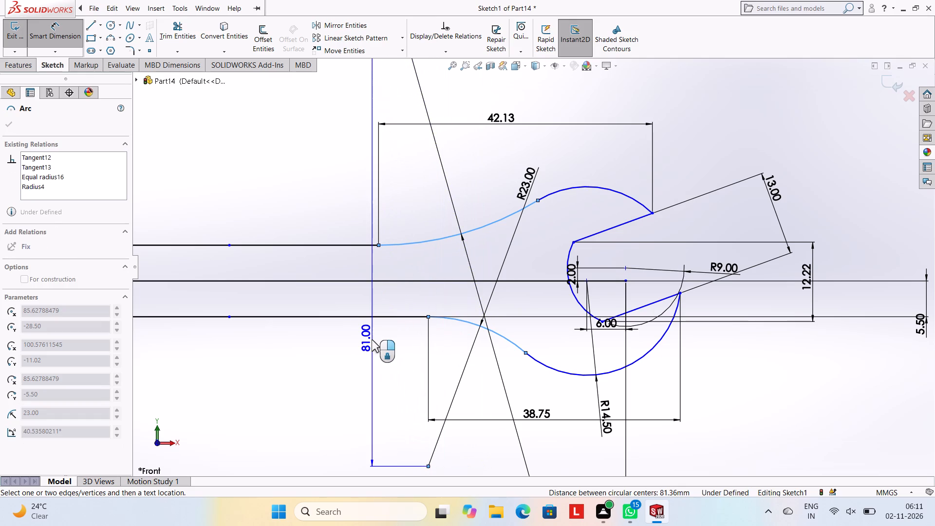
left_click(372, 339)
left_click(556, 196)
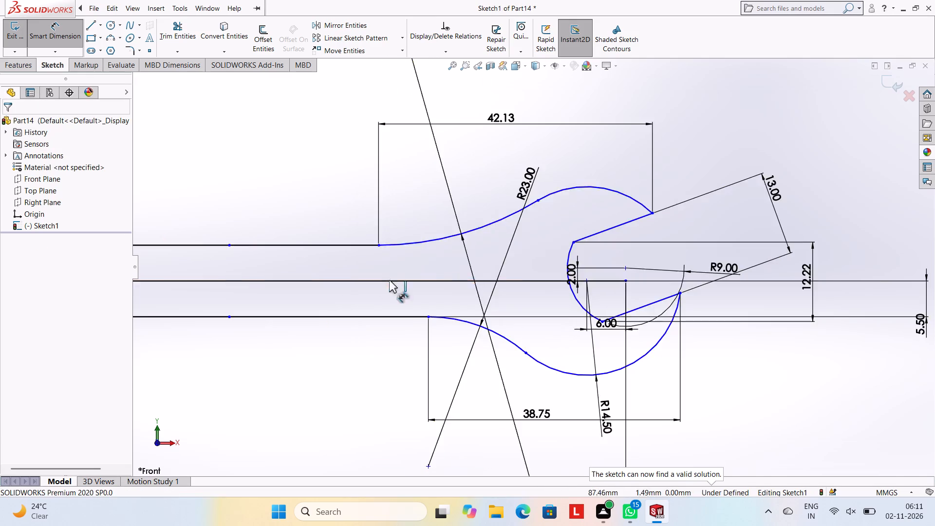
Dimension the perpendicular distance from the upper jaw line at the R16 end to the origin.
scroll(374, 281, "up", 3)
scroll(250, 303, "up", 2)
scroll(246, 303, "down", 3)
scroll(431, 209, "down", 2)
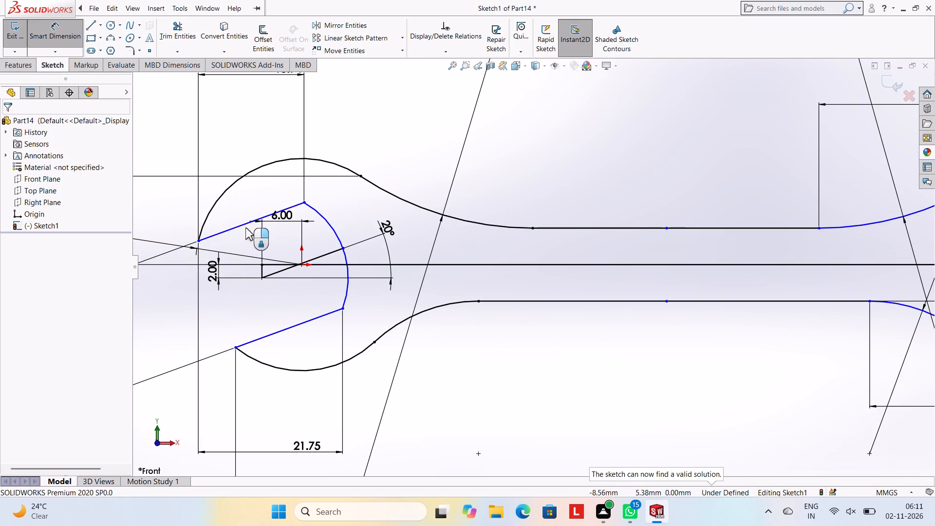
left_click(241, 225)
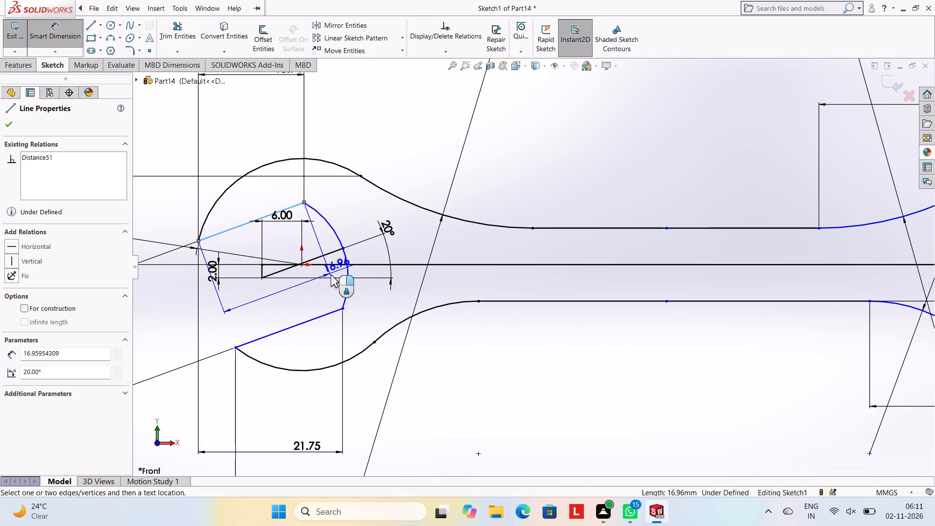
left_click(302, 265)
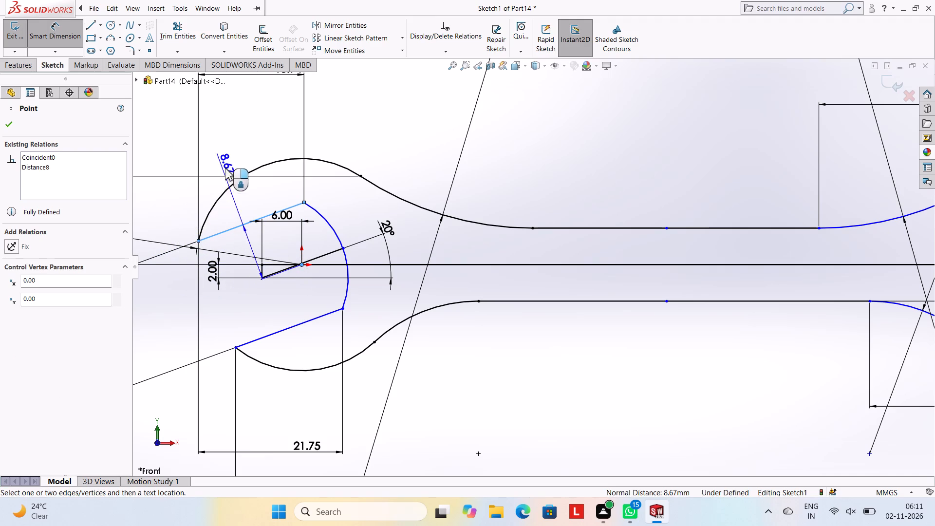
left_click(167, 340)
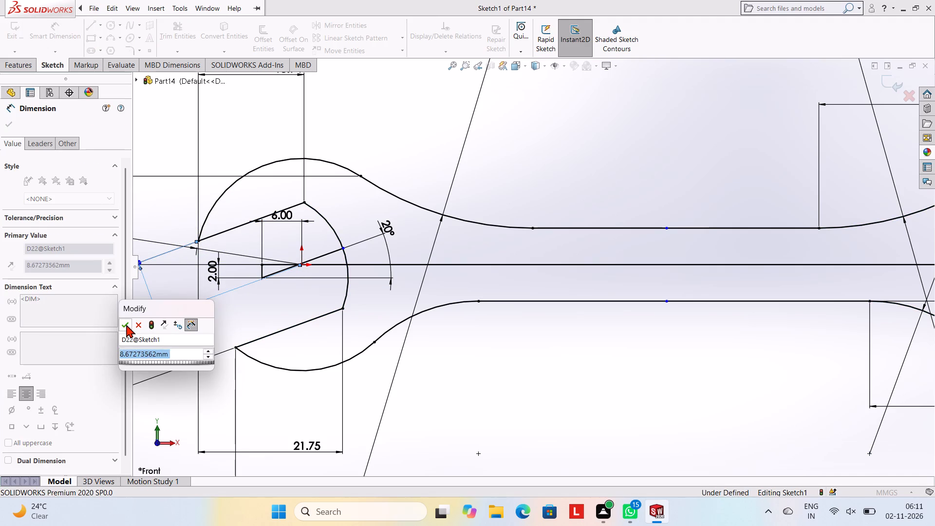
left_click(126, 324)
left_click(158, 207)
Trim away the short slanted line between the origin and the jaw's inner arc at the R16 end.
scroll(477, 333, "up", 3)
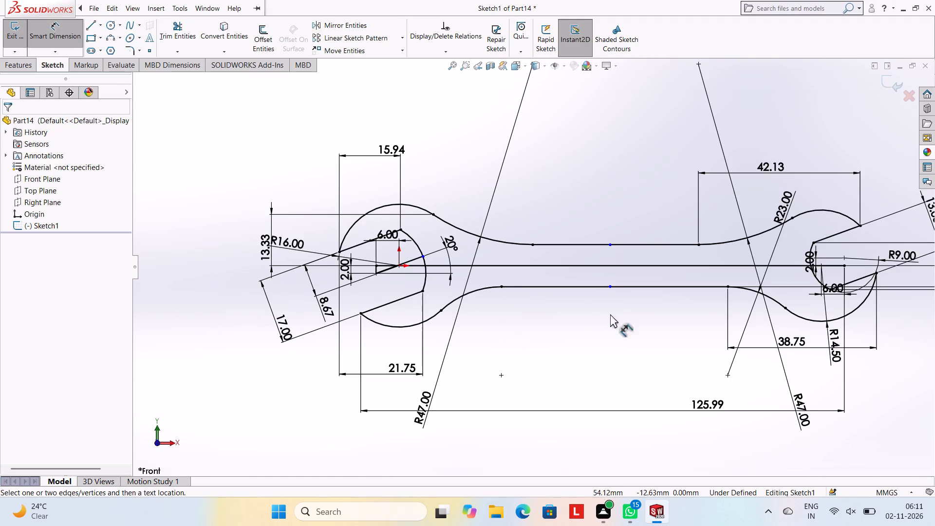
scroll(517, 272, "down", 3)
scroll(329, 251, "down", 1)
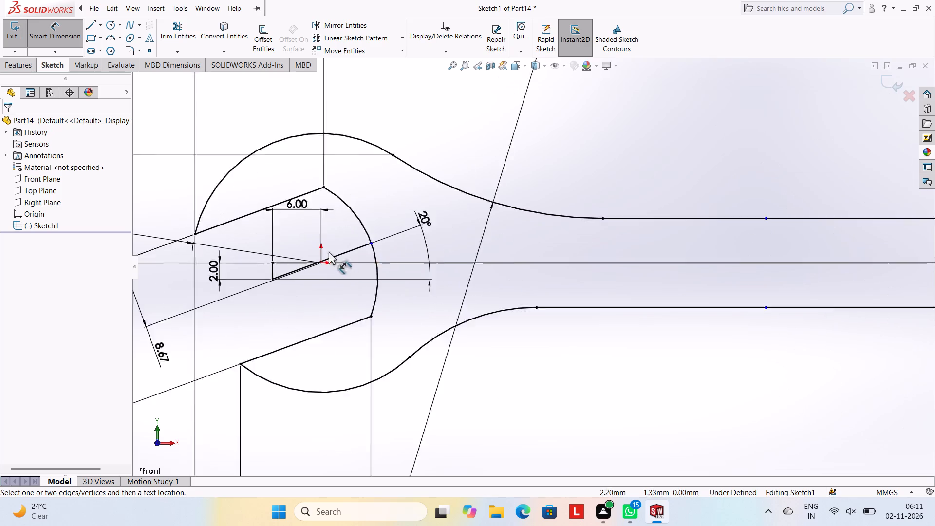
scroll(329, 251, "down", 1)
left_click(175, 43)
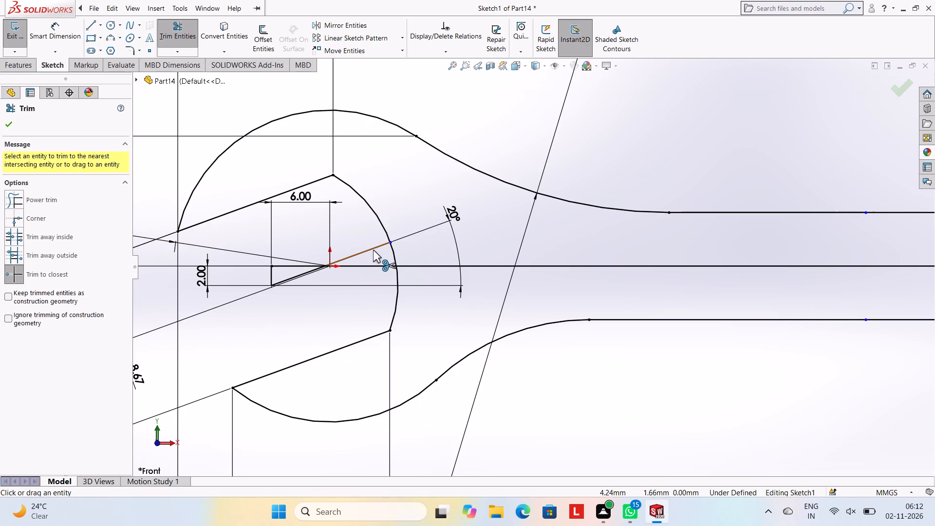
left_click(373, 250)
Trim away both halves of the upper and lower handle lines between the transition arcs.
scroll(681, 314, "up", 7)
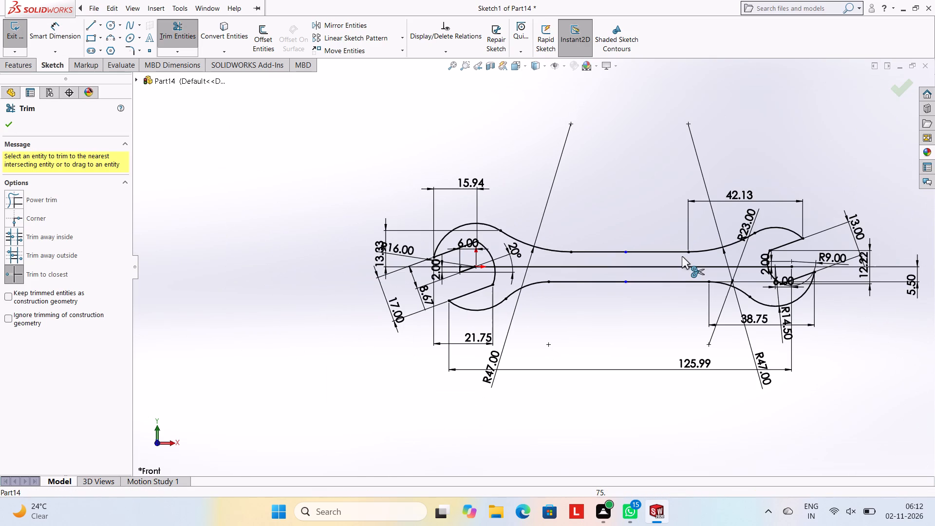
scroll(669, 268, "down", 1)
left_click(594, 249)
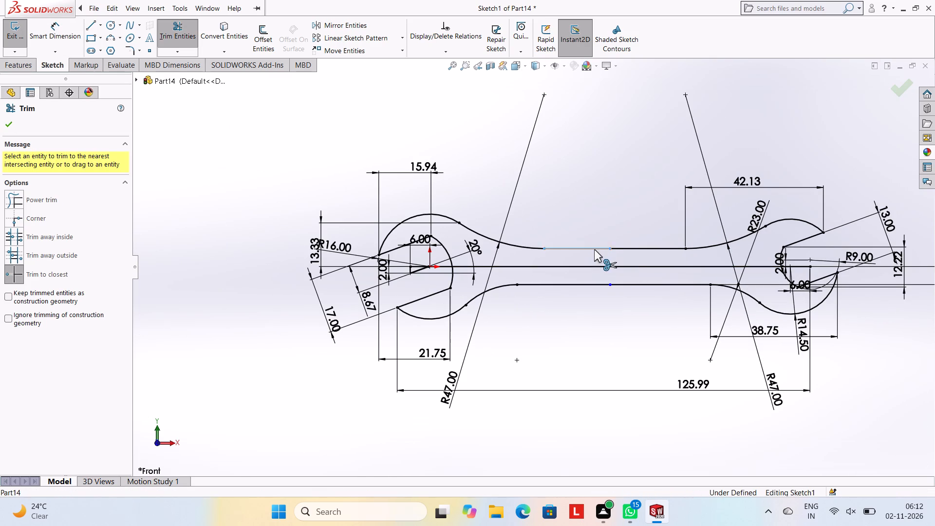
left_click(622, 249)
left_click(623, 282)
left_click(584, 284)
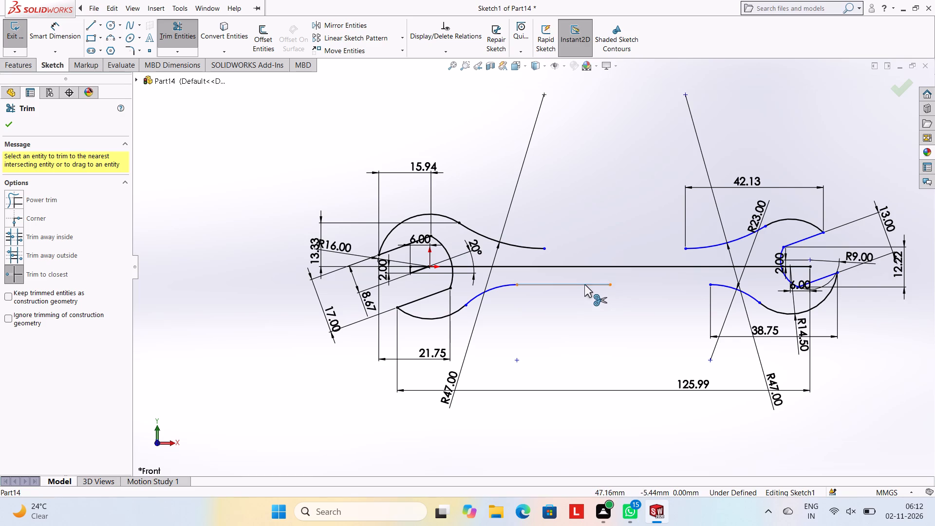
Draw a single horizontal upper handle line about 43 mm long joining the ends of the two upper R47 arcs.
left_click(84, 26)
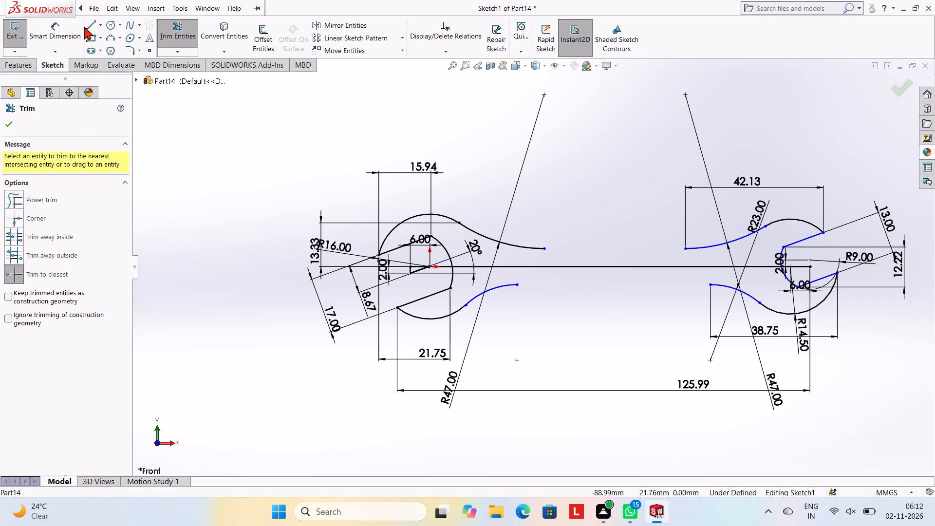
left_click(93, 28)
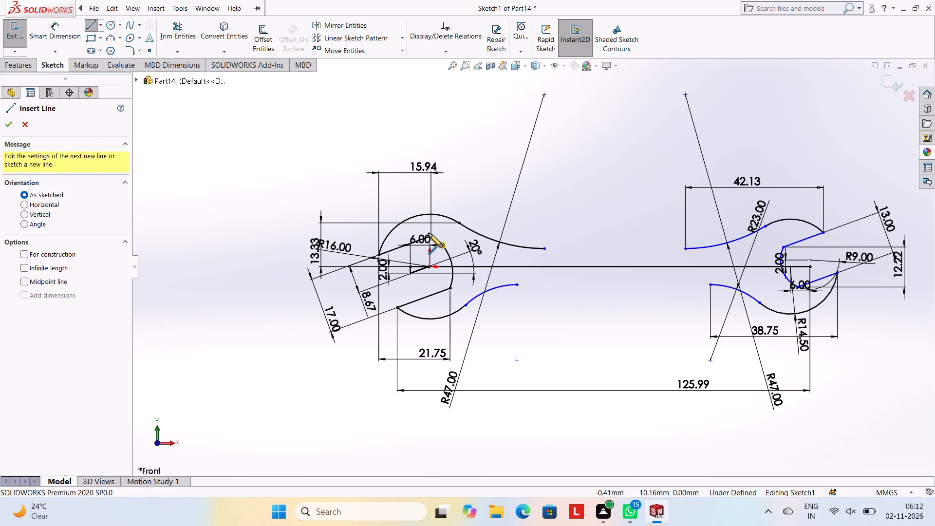
scroll(569, 260, "up", 2)
scroll(569, 260, "down", 2)
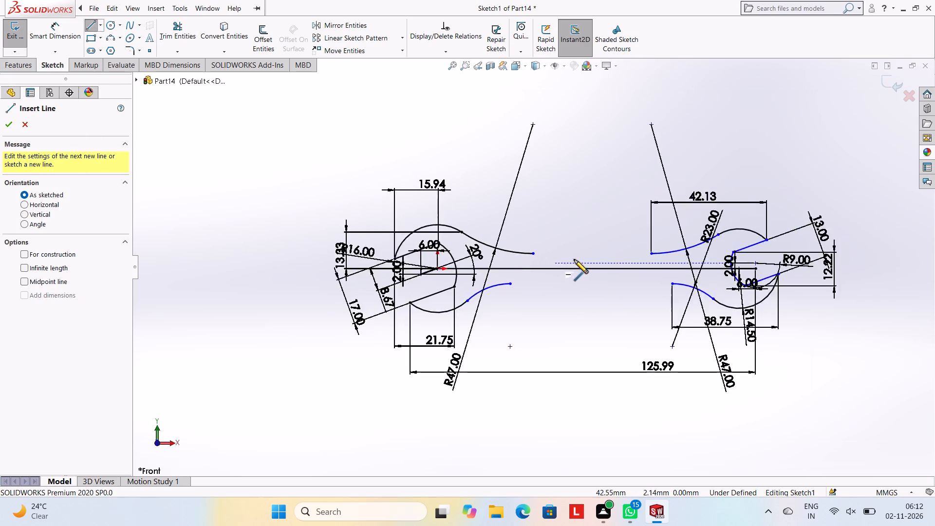
scroll(574, 260, "down", 2)
left_click(497, 251)
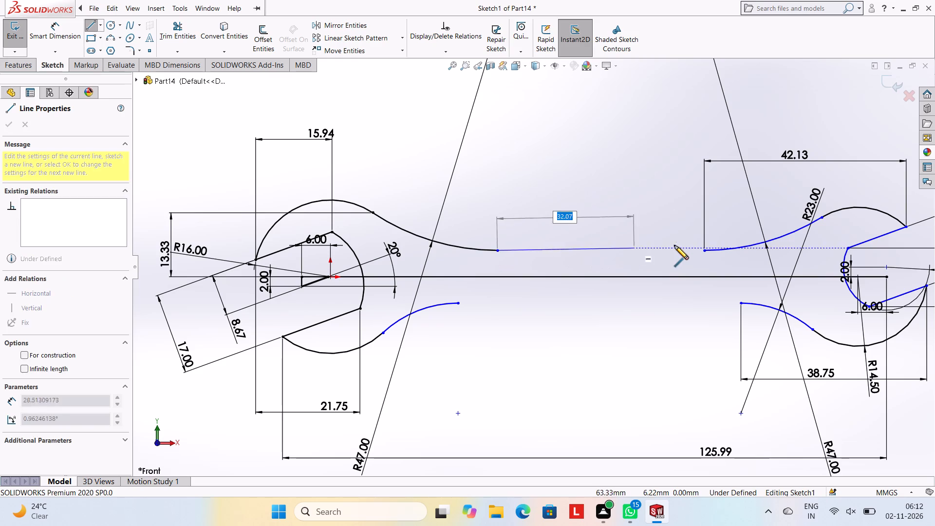
left_click(703, 249)
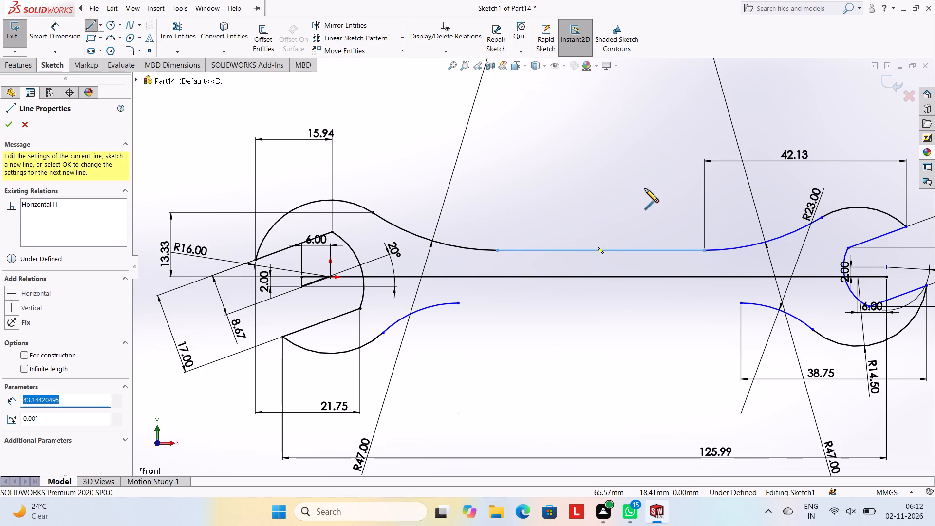
key("Escape")
key("Escape")
key("Escape")
key("Escape")
key("Escape")
key("Escape")
Draw a single horizontal lower handle line about 59 mm long joining the ends of the two lower transition arcs.
left_click(89, 22)
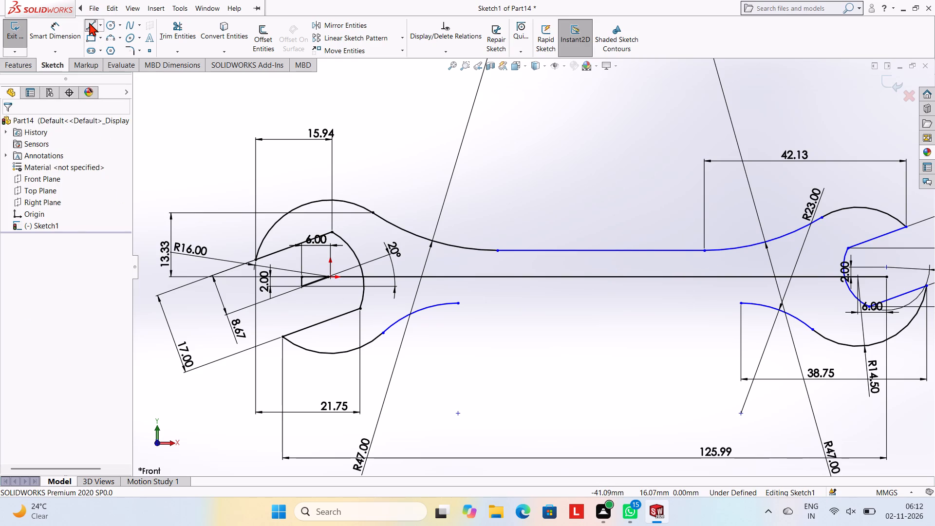
left_click(459, 303)
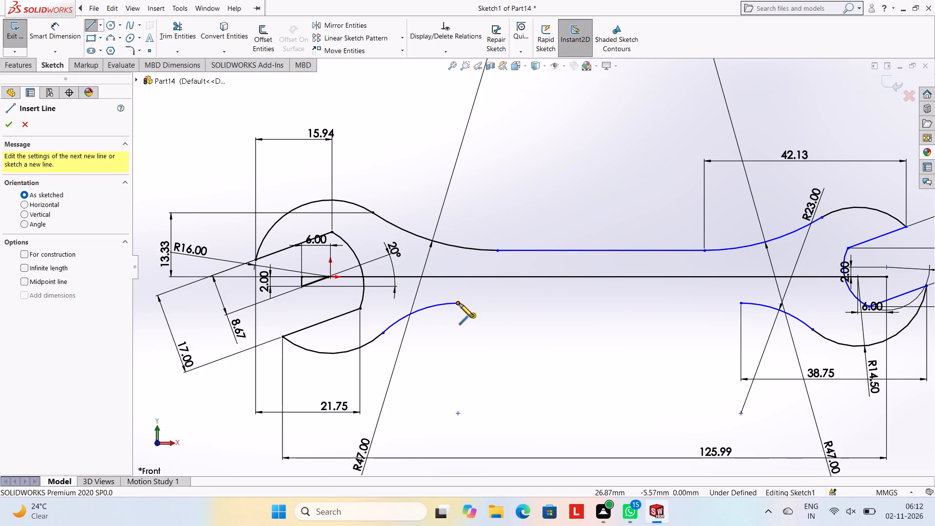
left_click(741, 304)
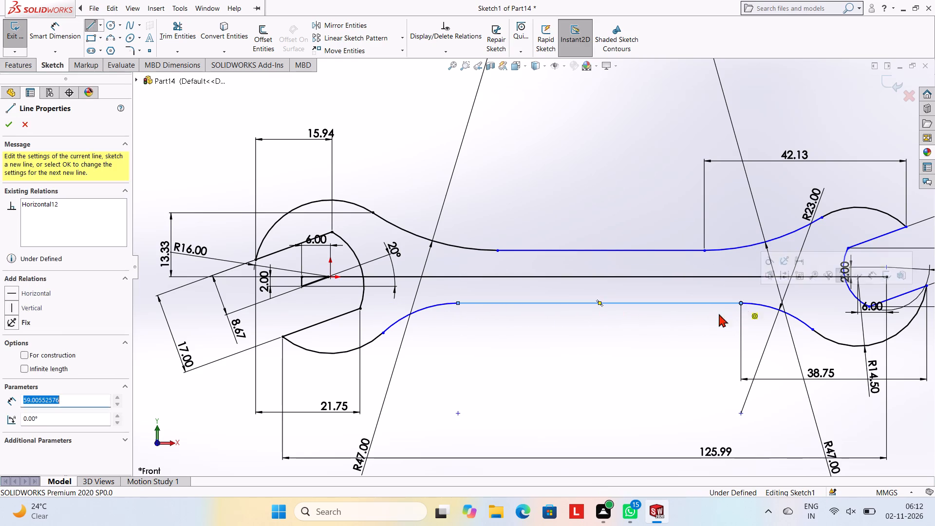
key("Escape")
key("Escape")
key("Escape")
key("Escape")
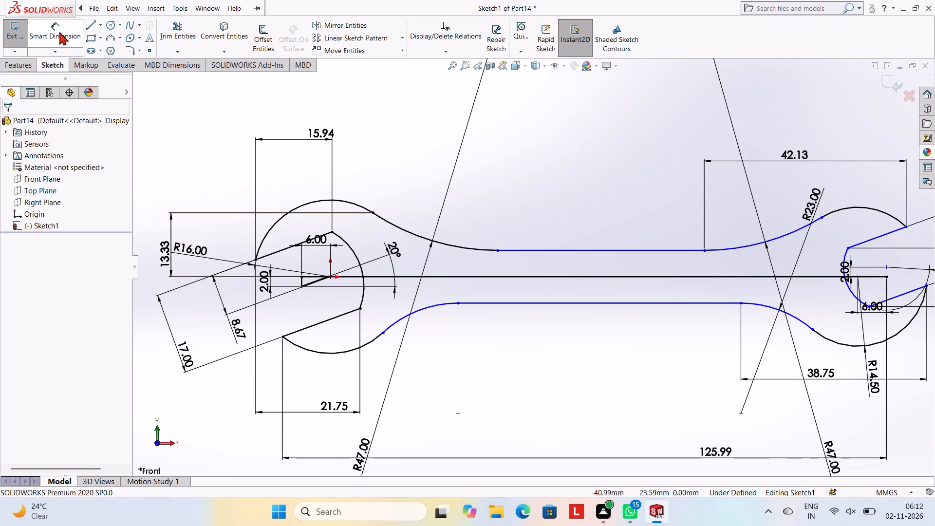
Dimension the vertical distance between the upper and lower handle lines.
left_click(59, 26)
left_click(616, 253)
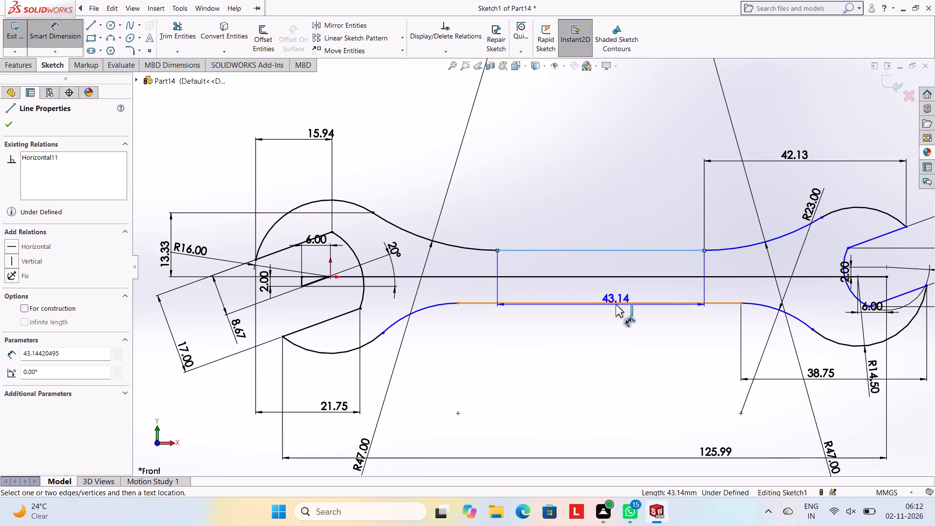
left_click(616, 304)
left_click(591, 334)
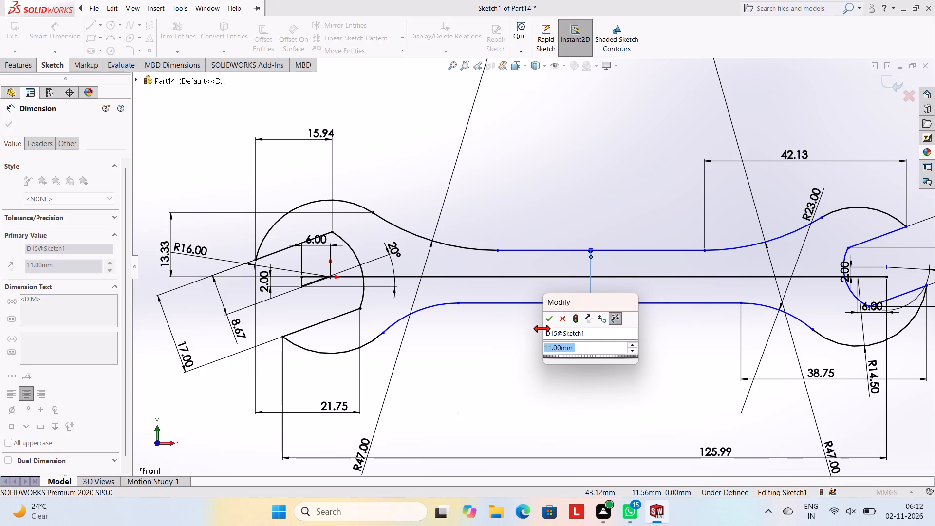
left_click(545, 321)
left_click(551, 200)
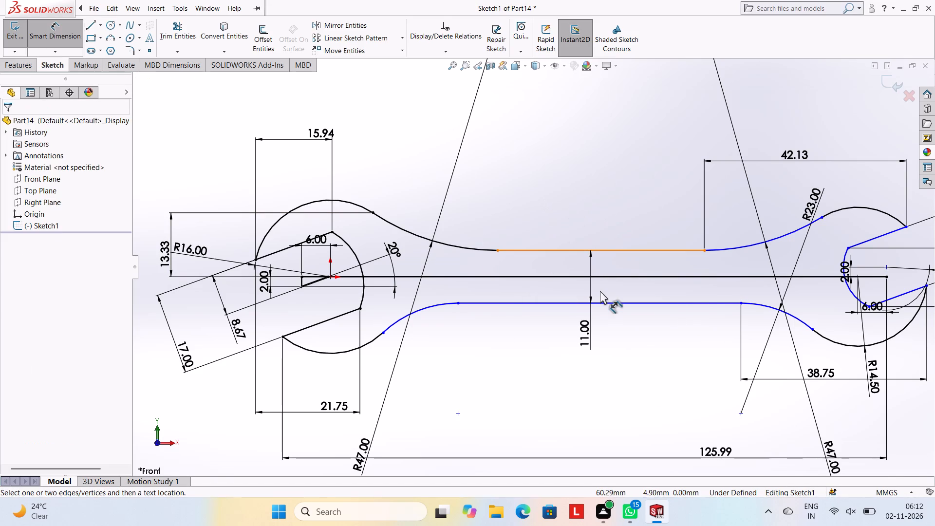
Dimension the horizontal distance from the upper handle line's end nearest the R14.5 end to the lower transition arc's junction with the R16 end.
scroll(832, 273, "up", 2)
scroll(832, 273, "down", 3)
scroll(711, 300, "up", 2)
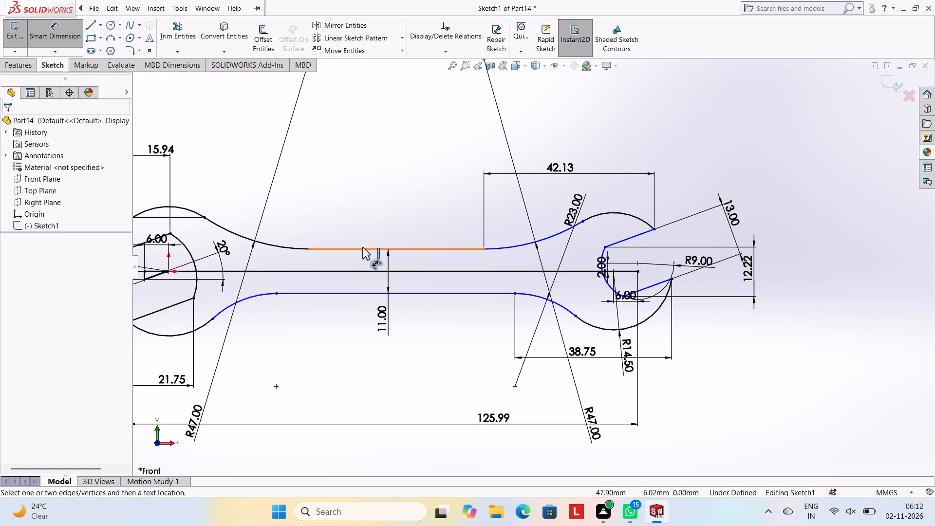
left_click(484, 247)
left_click(213, 319)
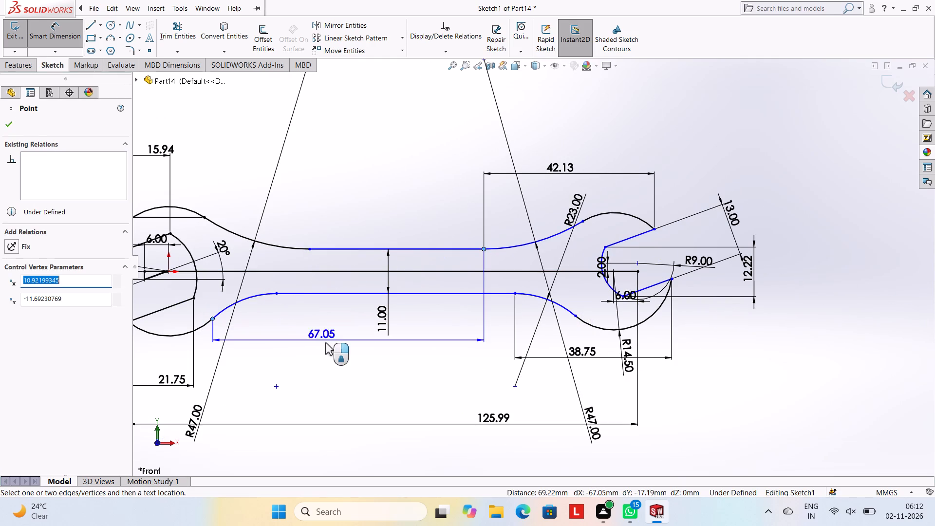
left_click(341, 376)
left_click(298, 362)
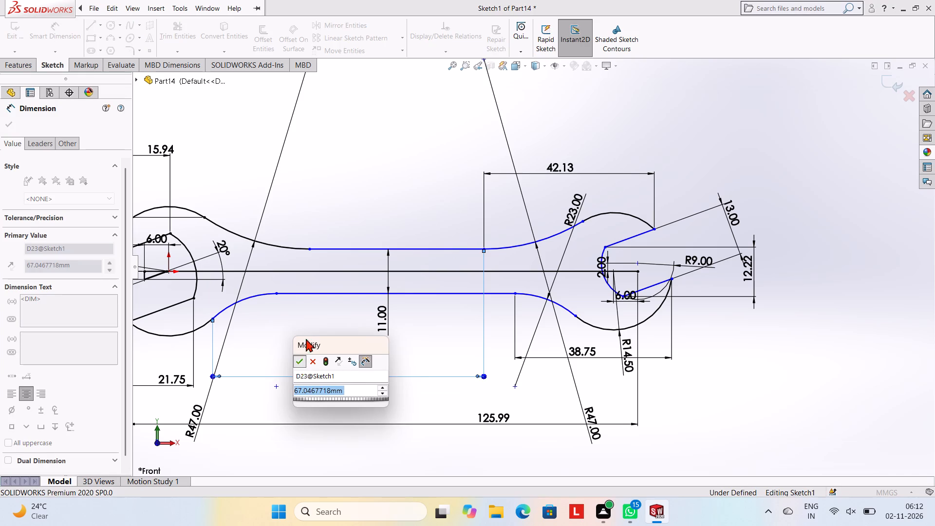
left_click(307, 332)
Dimension the vertical distance from the upper handle line's end nearest the R16 end to the lower R23 arc's junction with the R14.5 end.
left_click(308, 248)
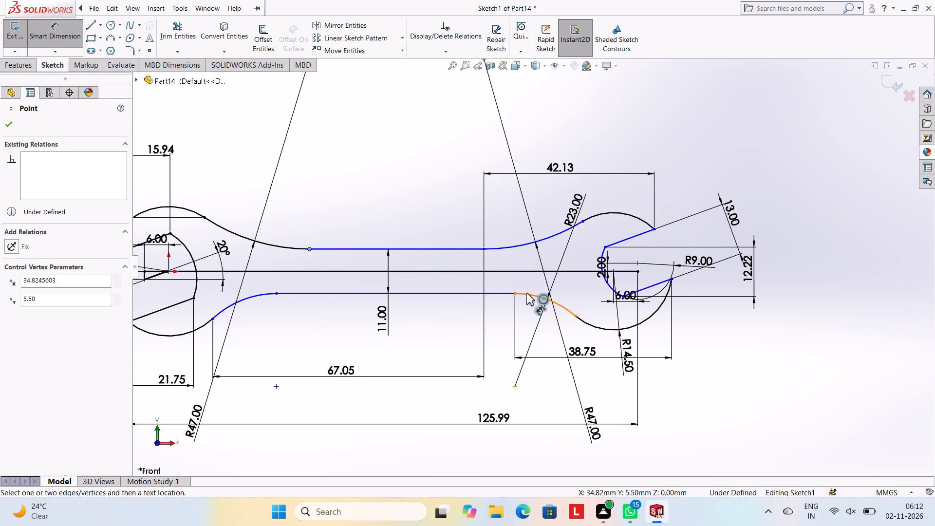
left_click(574, 318)
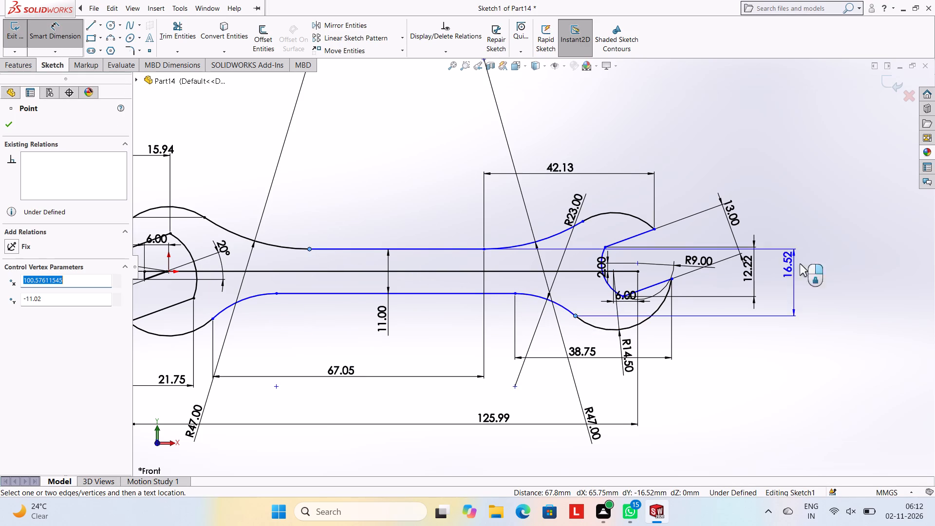
left_click(799, 264)
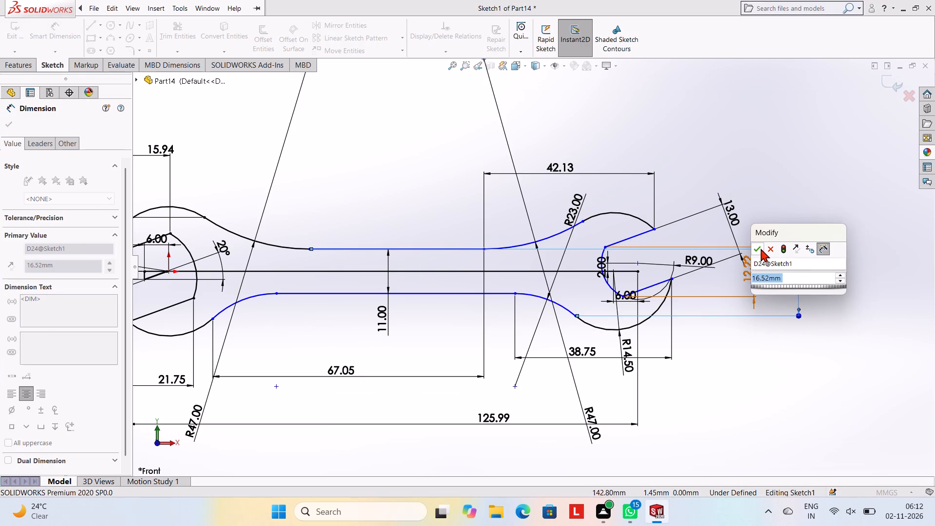
left_click(755, 248)
left_click(753, 152)
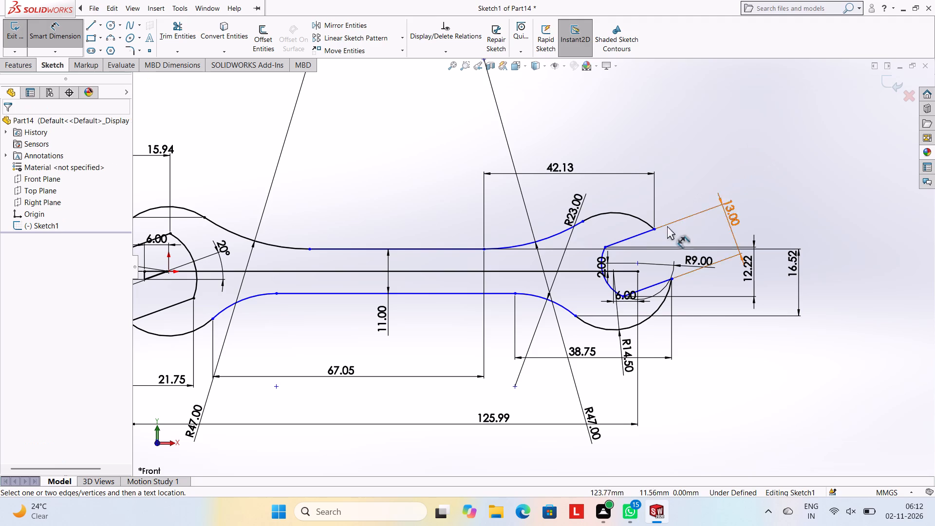
Dimension the vertical distance from the upper handle line's end nearest the R16 end to the horizontal centre line.
left_click(307, 251)
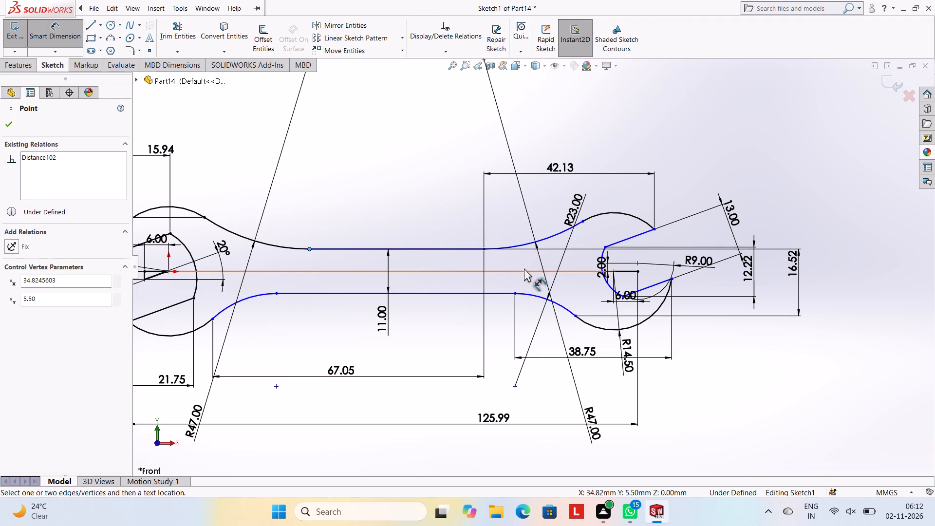
left_click(524, 270)
left_click(445, 212)
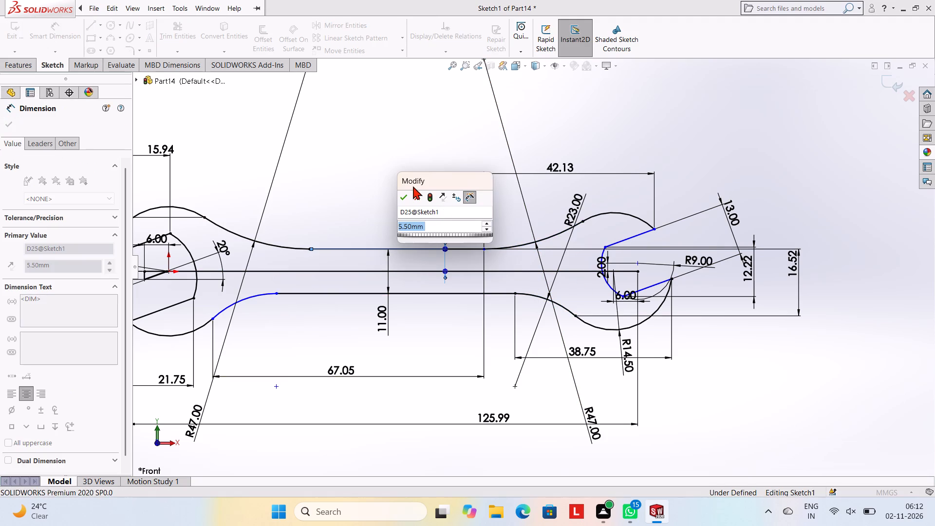
left_click(401, 194)
left_click(386, 155)
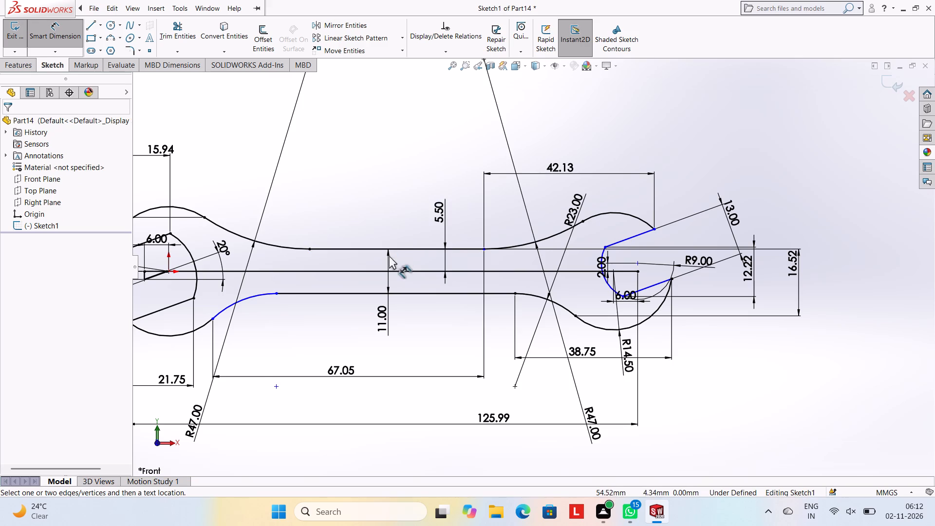
Dimension the horizontal distance between the two endpoints of the lower transition arc beside the R16 end.
scroll(417, 305, "up", 2)
scroll(410, 301, "down", 2)
left_click(343, 275)
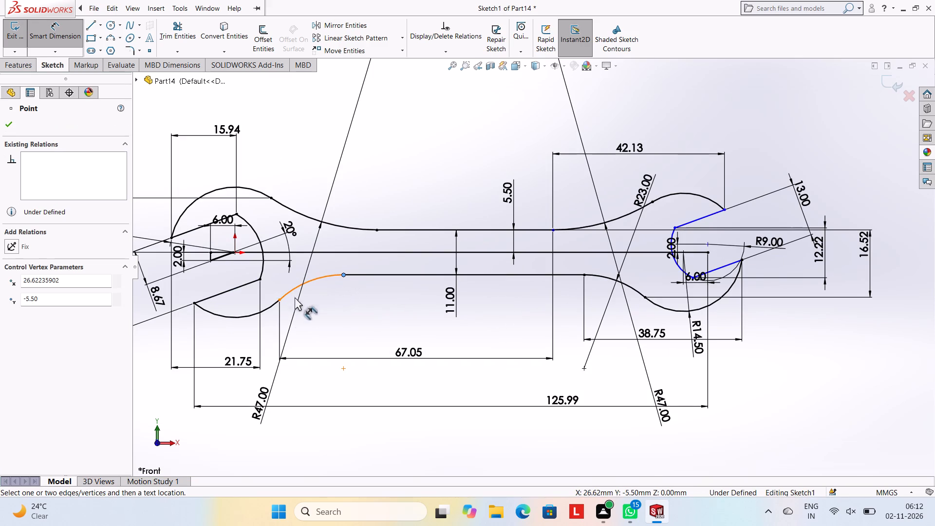
left_click(279, 297)
left_click(292, 377)
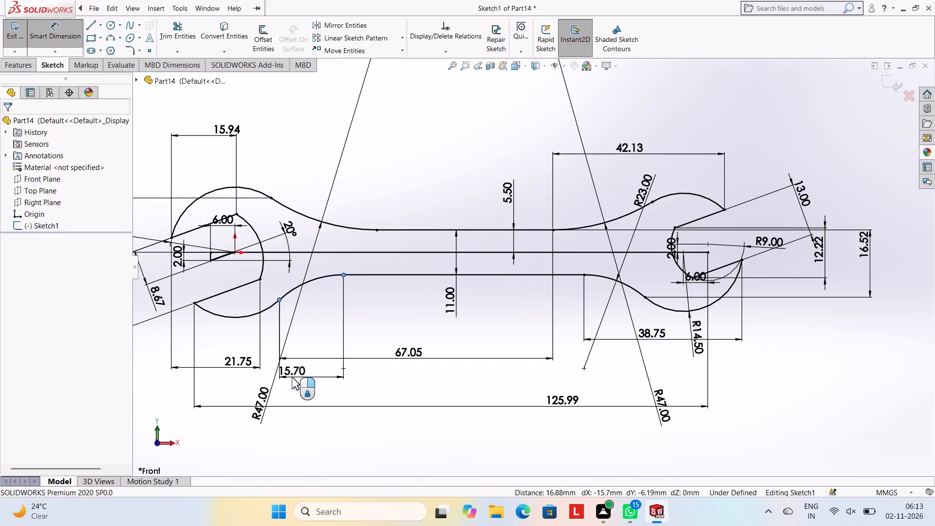
left_click(249, 365)
left_click(325, 316)
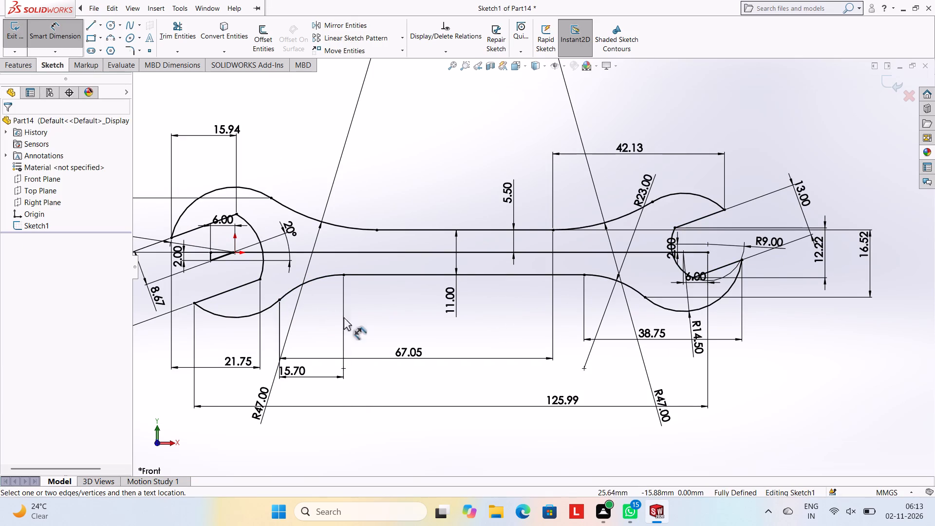
Extrude both regions of the wrench profile with a blind depth of 3 mm.
scroll(376, 297, "up", 1)
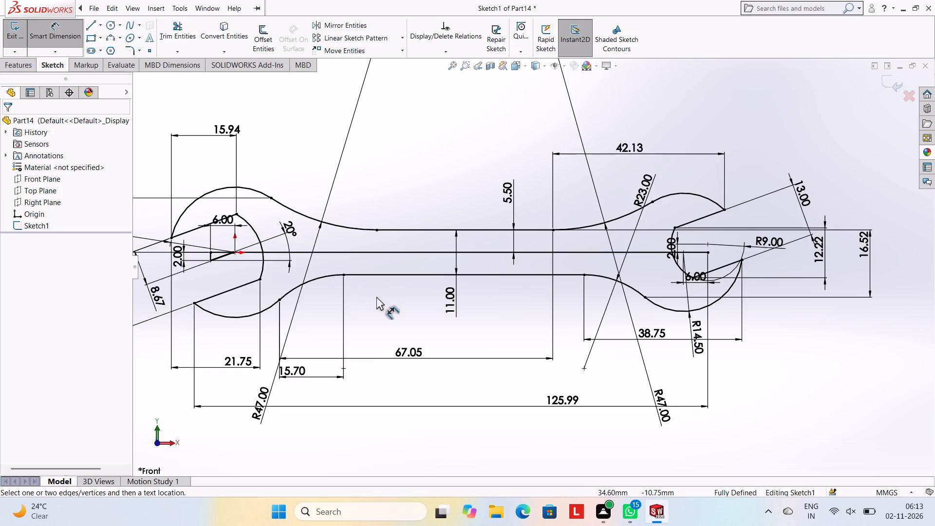
scroll(376, 297, "up", 1)
scroll(376, 297, "down", 1)
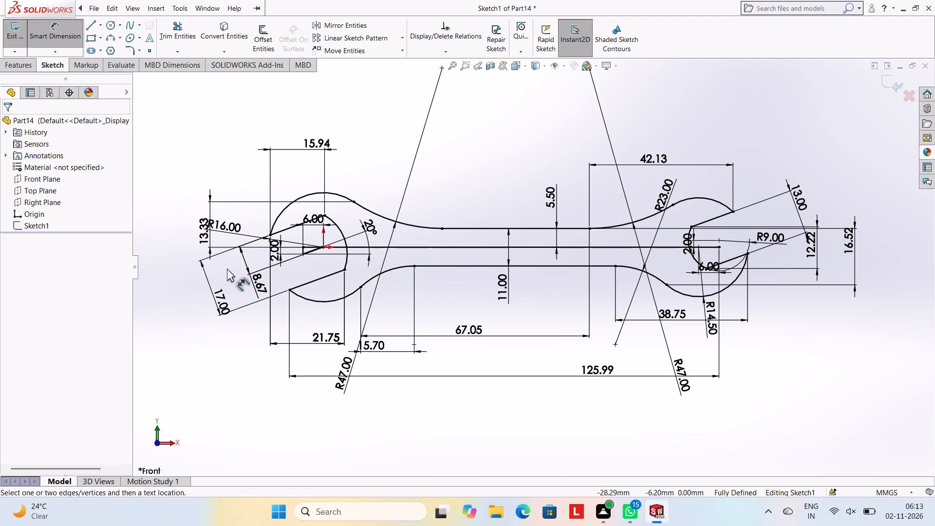
left_click(24, 64)
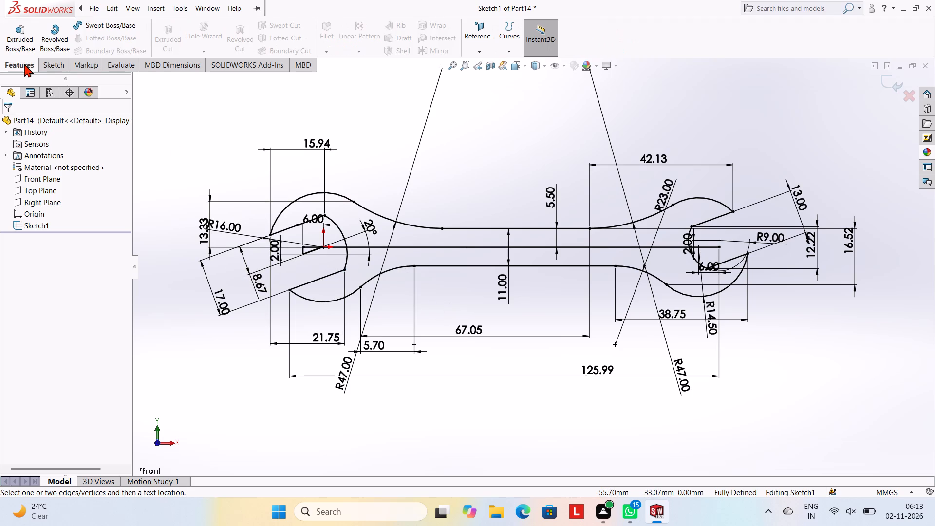
left_click(19, 34)
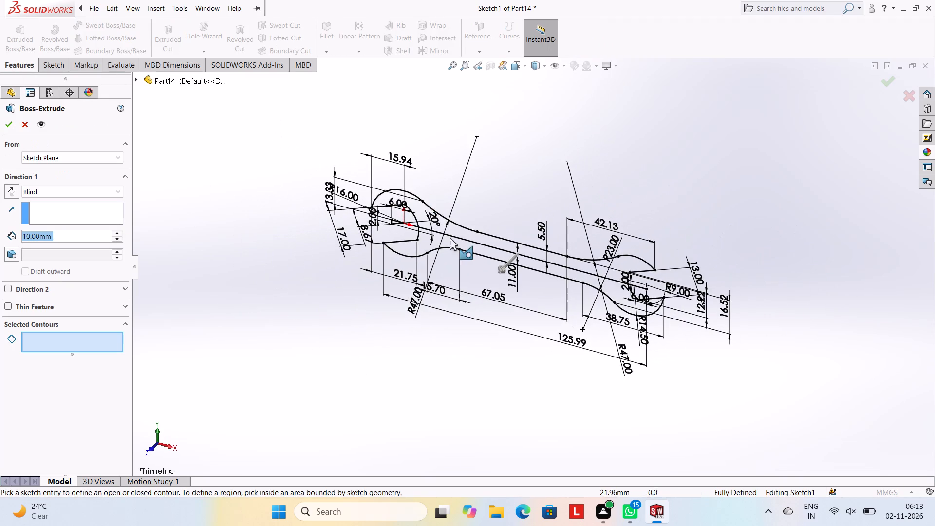
left_click(462, 231)
left_click(421, 246)
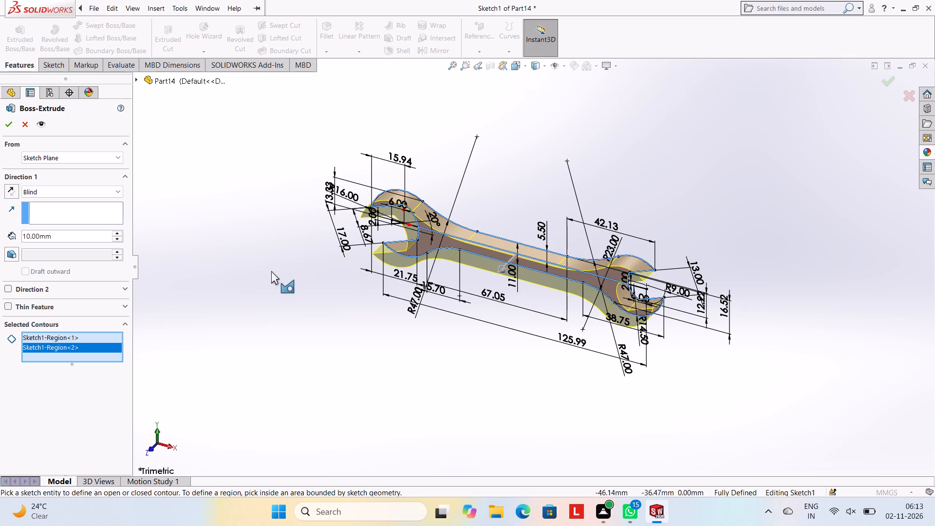
left_click(65, 236)
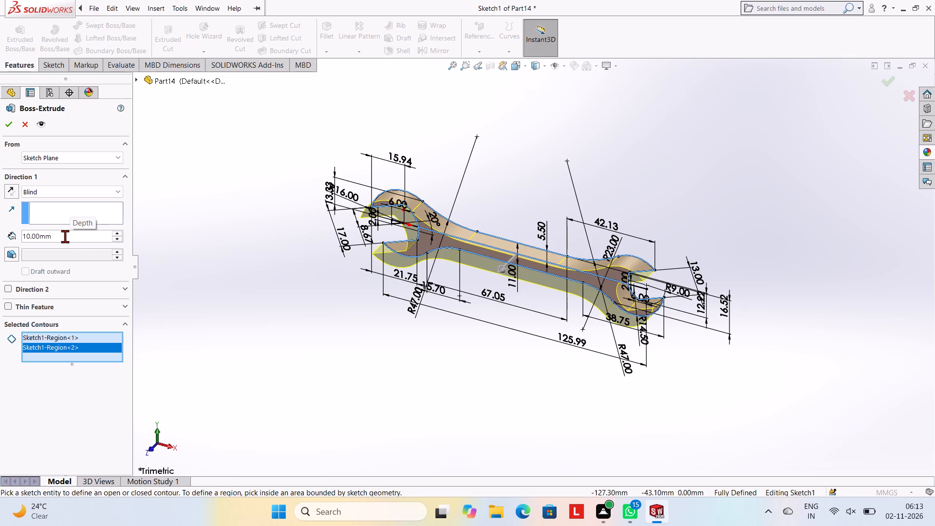
key("BackSpace")
key("BackSpace")
key("BackSpace")
key("BackSpace")
key("BackSpace")
key("BackSpace")
key("BackSpace")
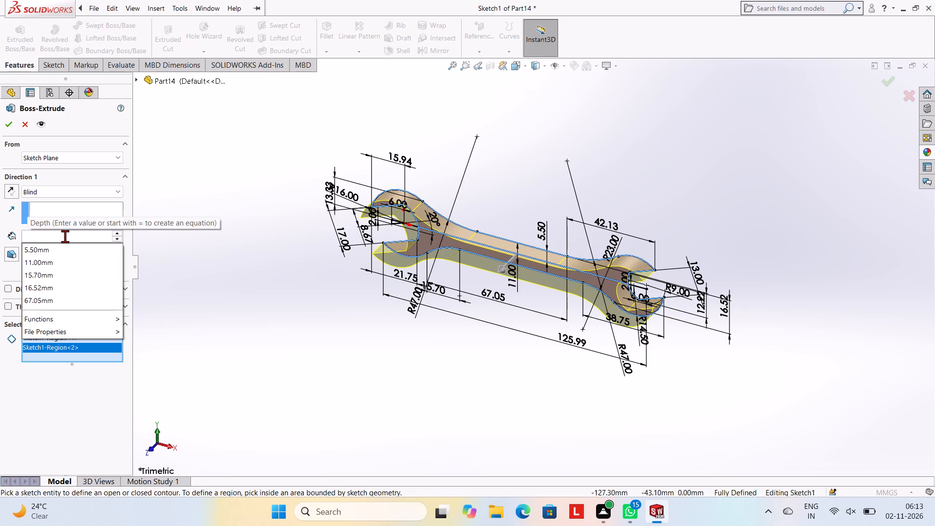
key("3")
key("Return")
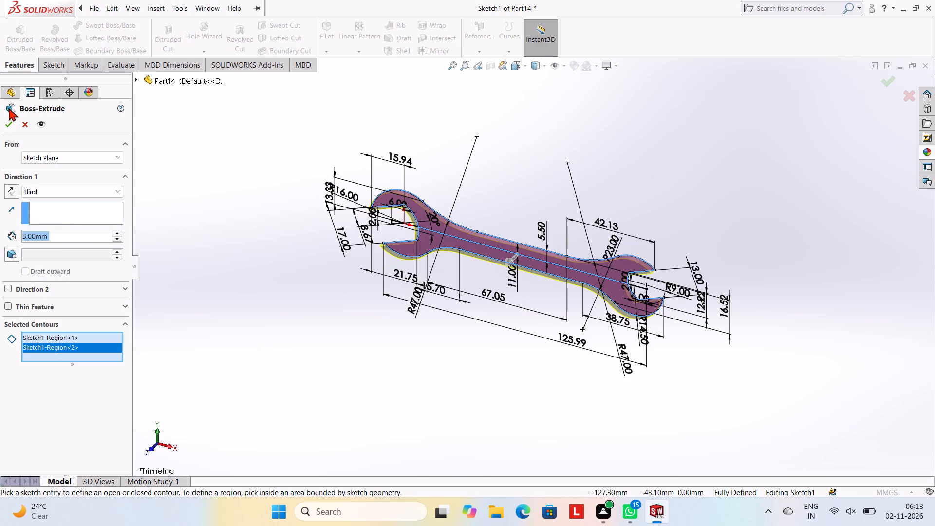
left_click(8, 129)
left_click(273, 145)
Start a sketch on the wrench's flat front face and draw a 16 mm radius circle centred on the origin.
scroll(497, 280, "down", 1)
middle_click_drag(506, 283, 523, 270)
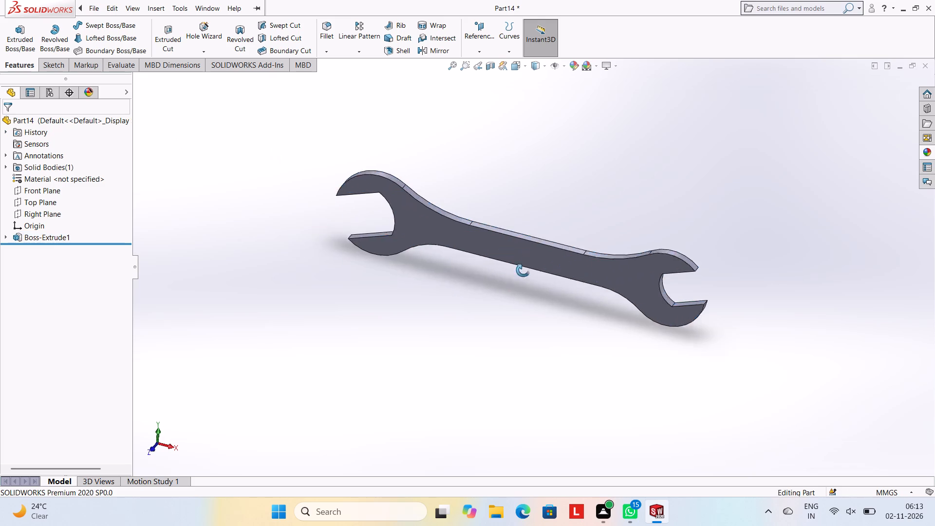
middle_click_drag(523, 270, 522, 201)
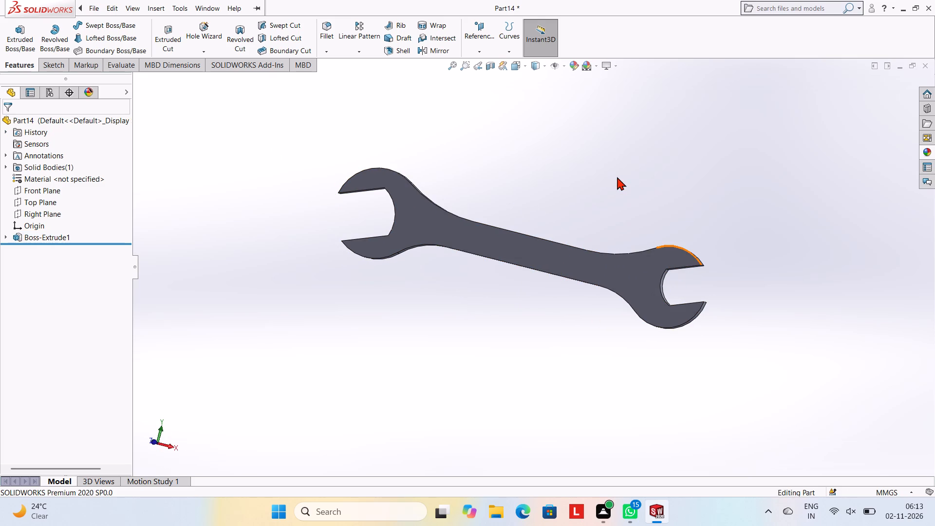
left_click(519, 243)
left_click(560, 217)
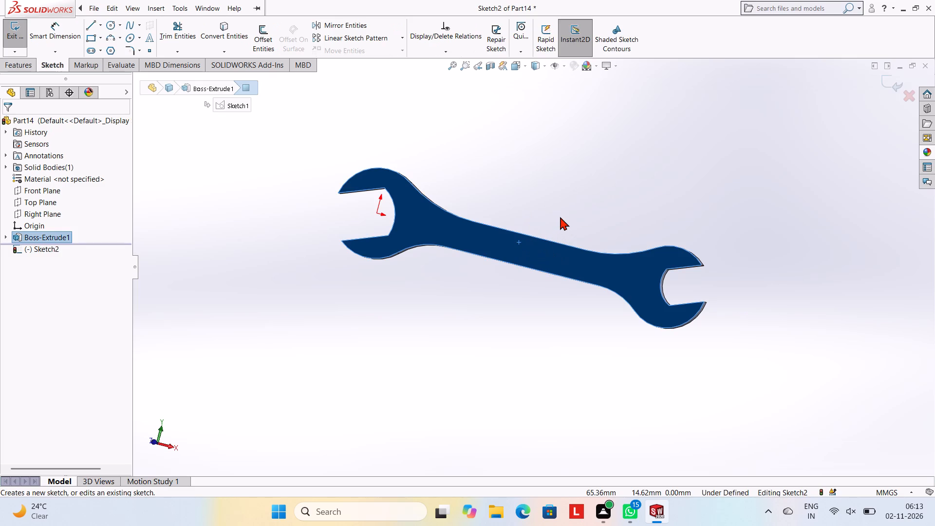
key("ctrl+8")
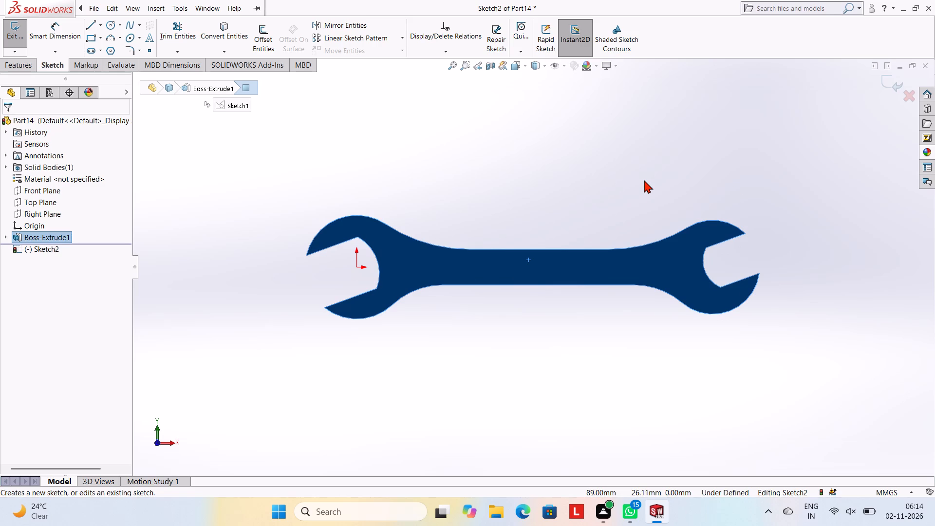
scroll(477, 235, "down", 2)
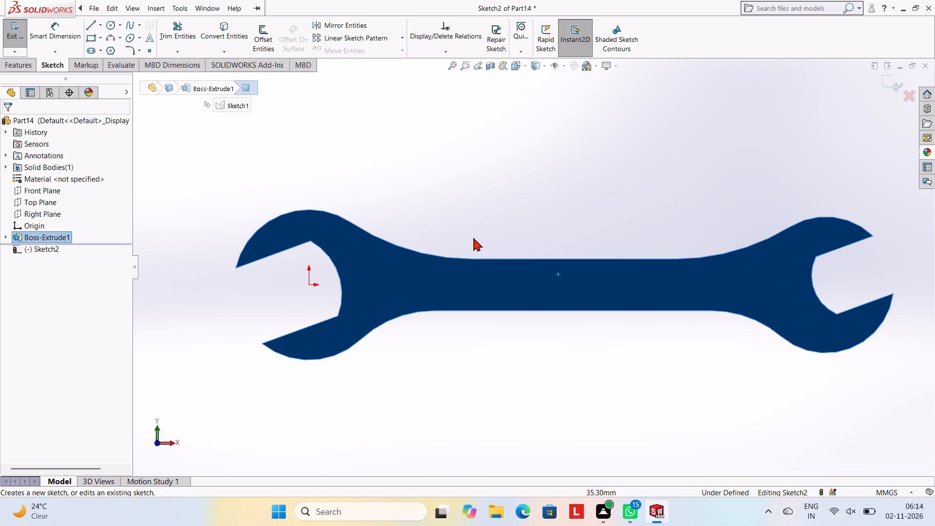
left_click(112, 26)
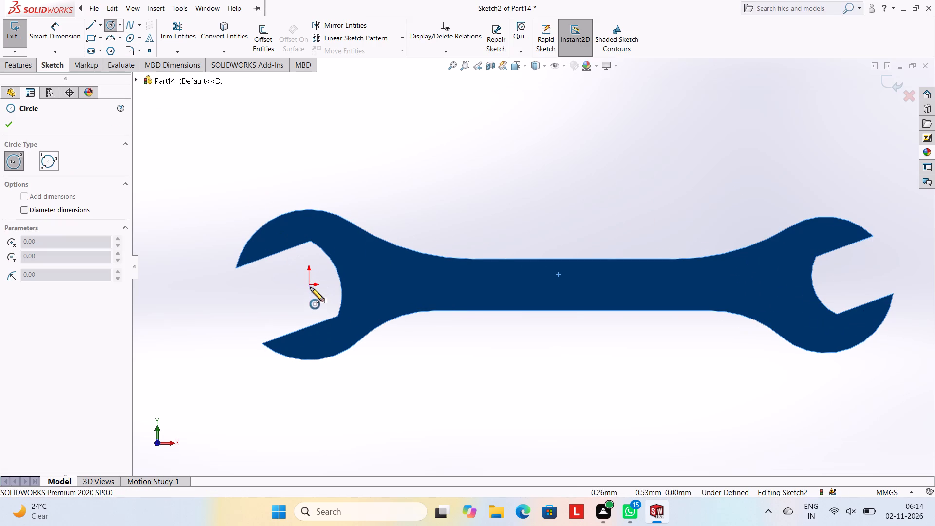
left_click(310, 284)
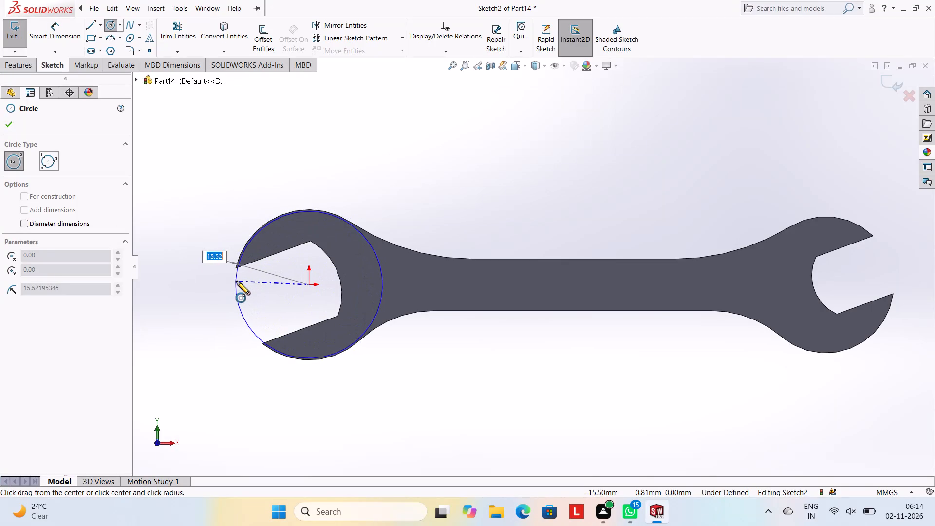
left_click(241, 250)
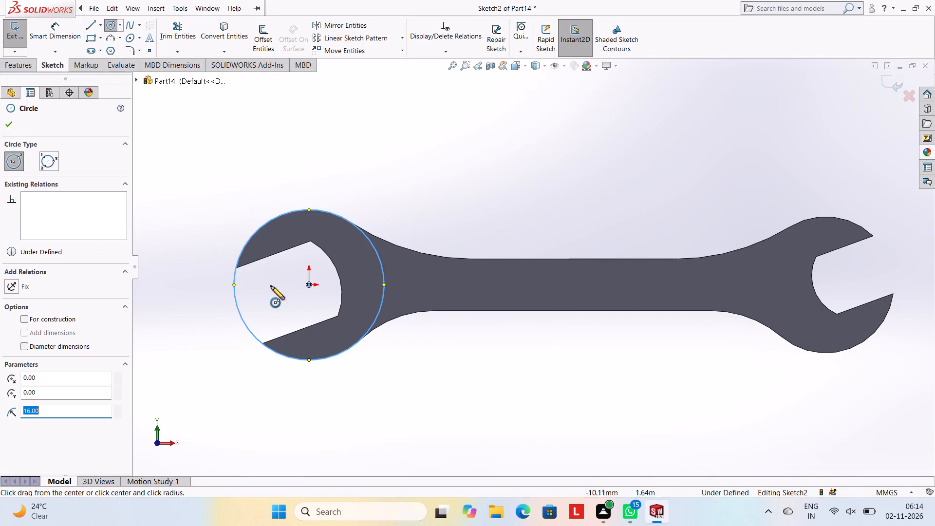
key("Escape")
Draw two lines along the straight jaw edges of the R16 end, from the circle to the ends of the inner jaw arc.
scroll(445, 339, "up", 2)
scroll(445, 339, "down", 1)
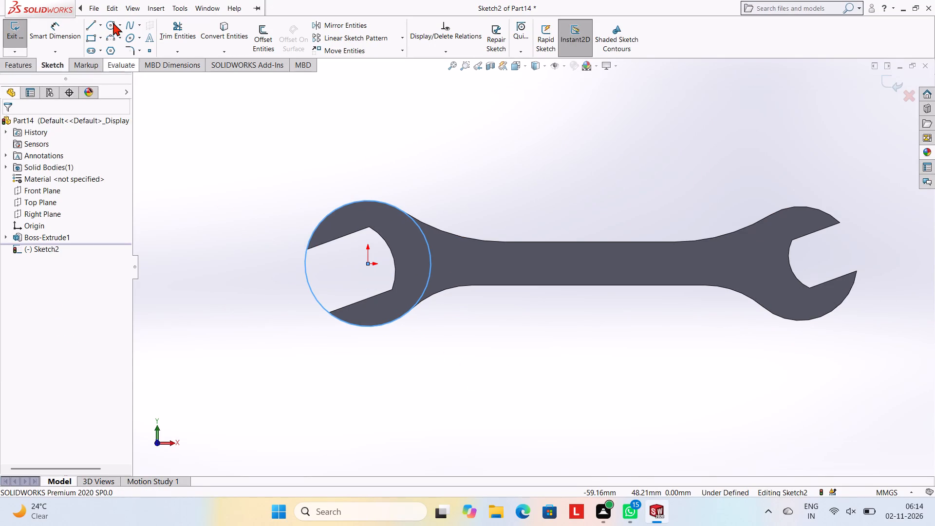
left_click(89, 23)
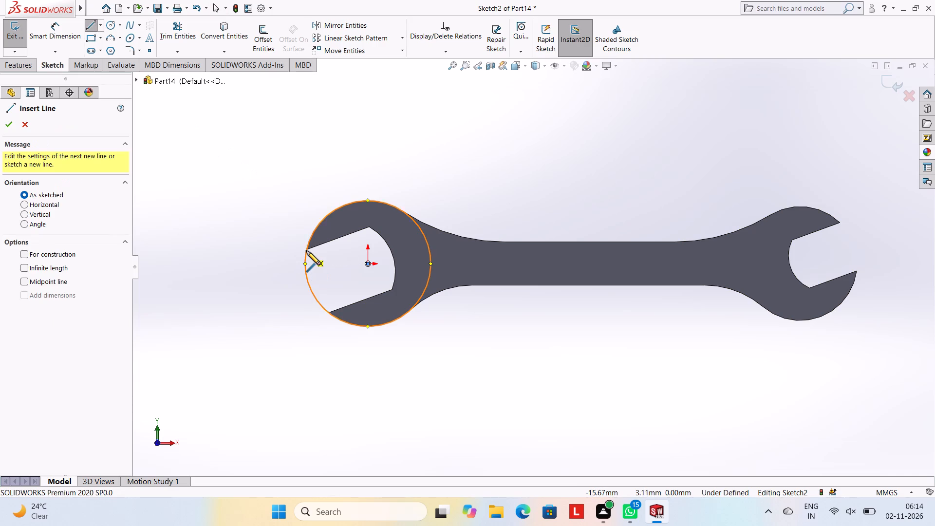
left_click(306, 250)
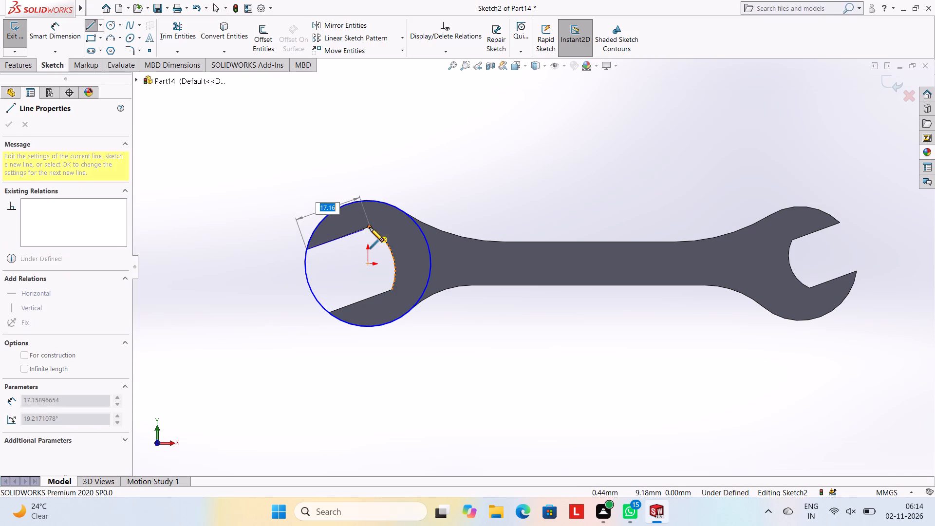
left_click(370, 227)
key("Escape")
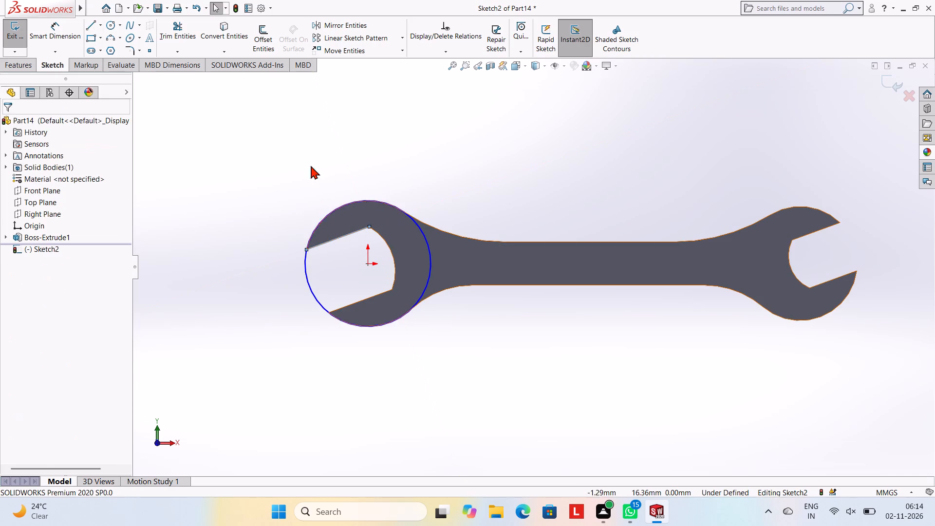
left_click(91, 26)
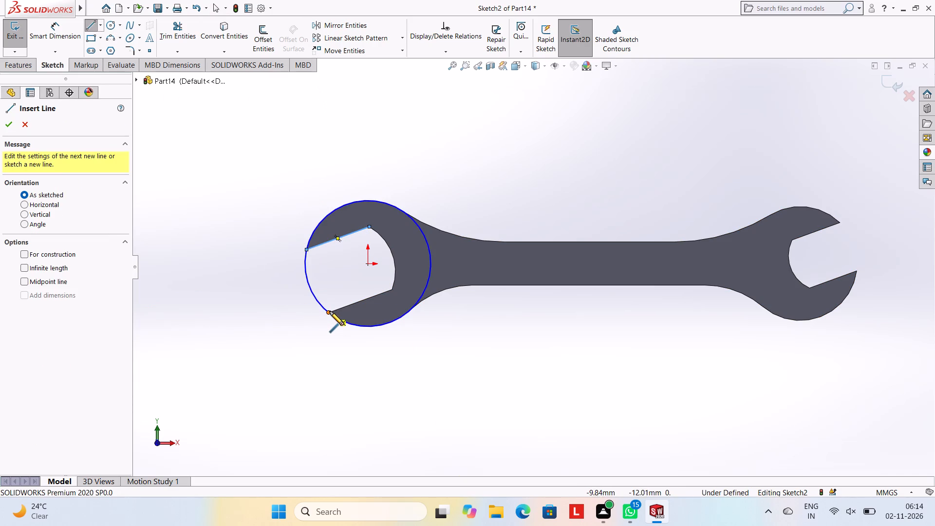
left_click(328, 312)
left_click(392, 289)
key("Escape")
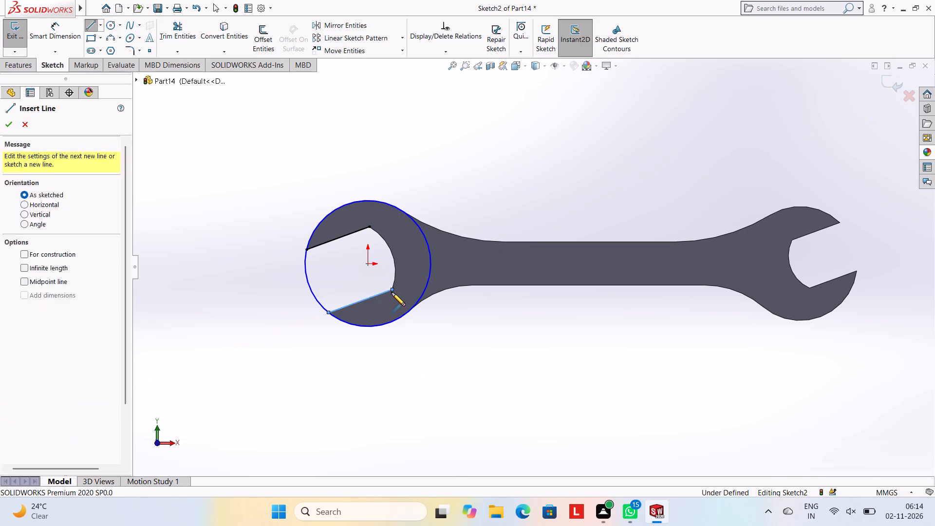
key("Escape")
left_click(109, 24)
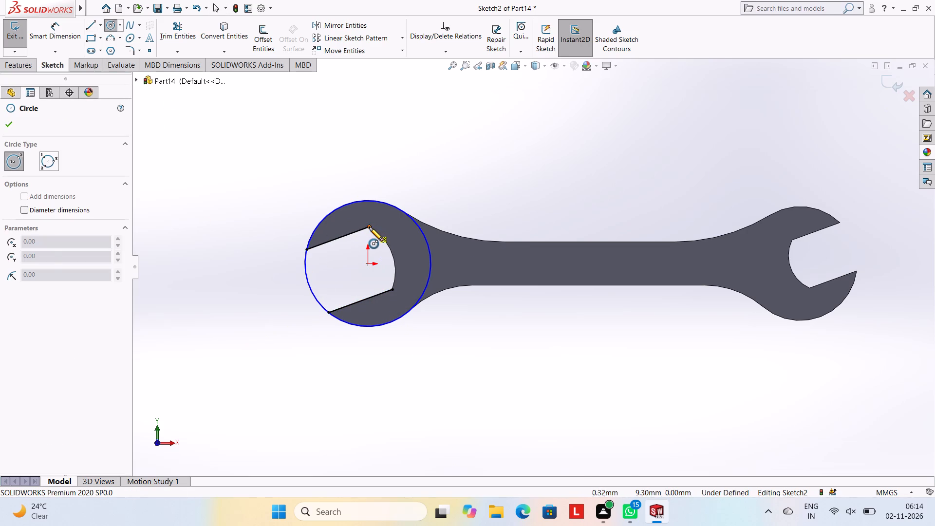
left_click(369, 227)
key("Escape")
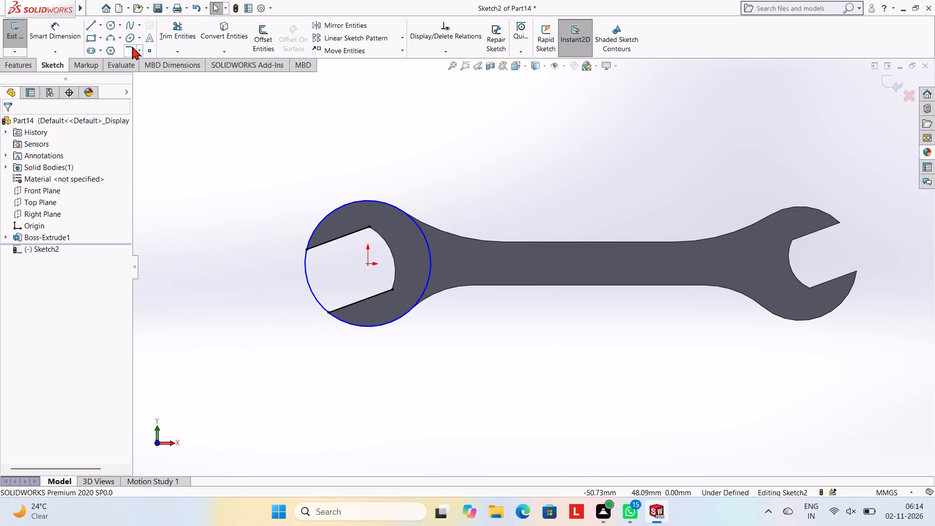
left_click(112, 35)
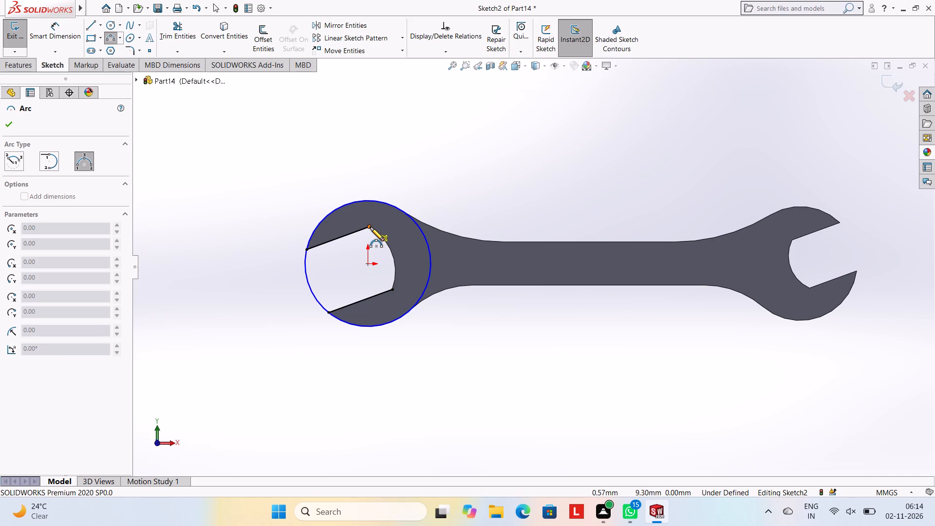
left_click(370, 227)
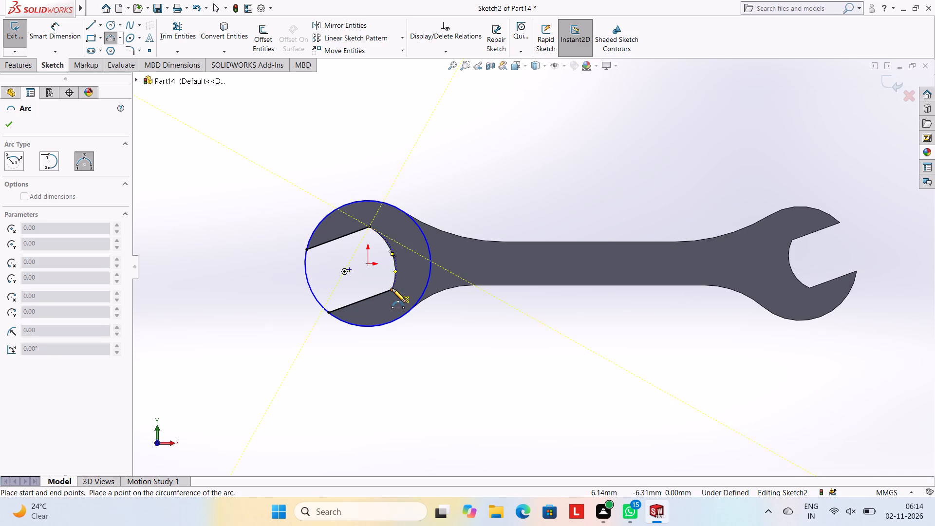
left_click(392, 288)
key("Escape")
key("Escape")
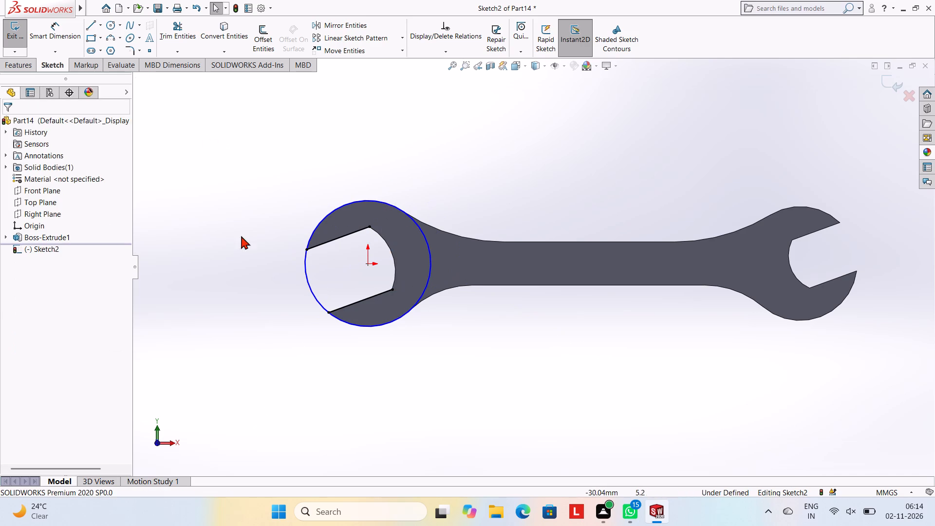
Draw a three-point arc of 13 mm radius along the inner jaw curve, joining the inner ends of the two jaw lines.
left_click(110, 37)
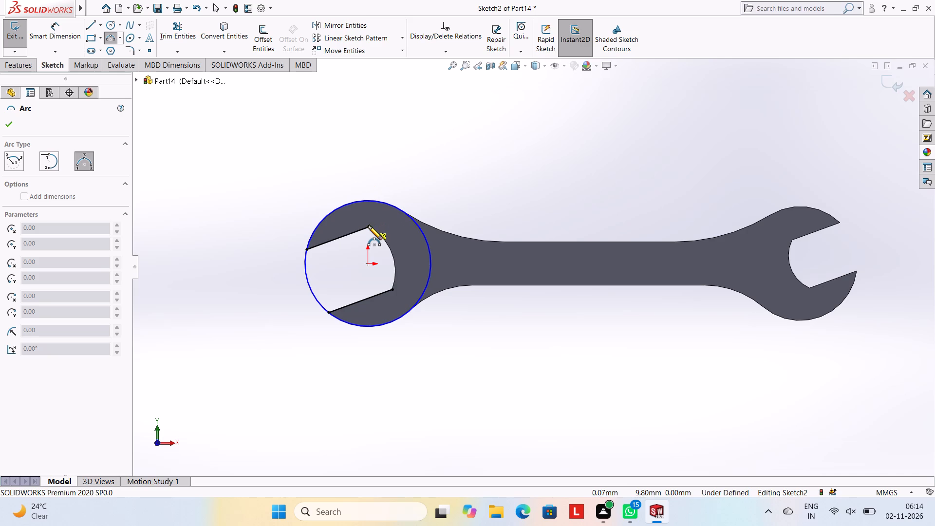
left_click(370, 226)
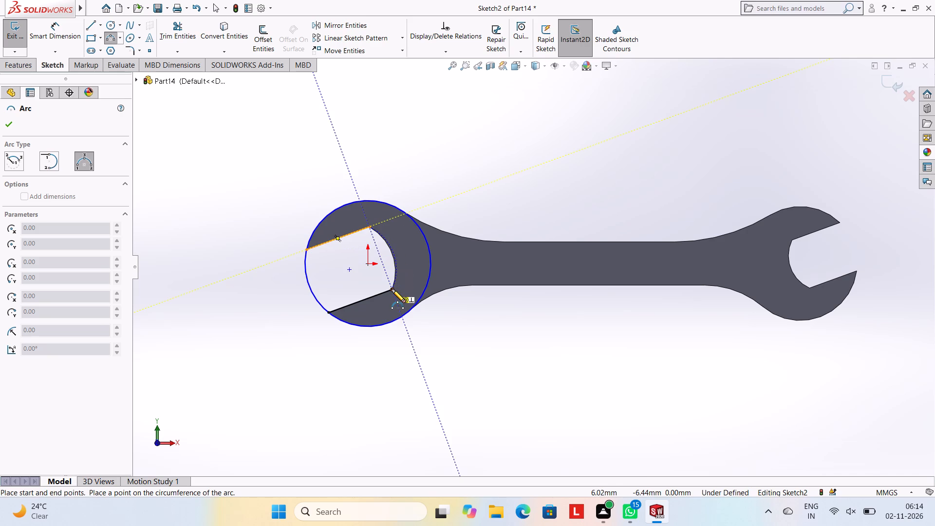
left_click(392, 289)
left_click(393, 254)
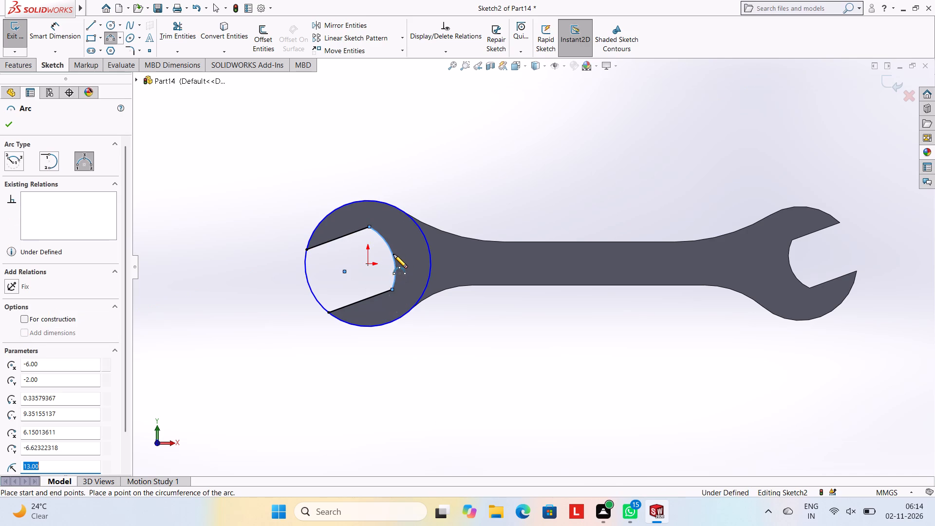
key("Escape")
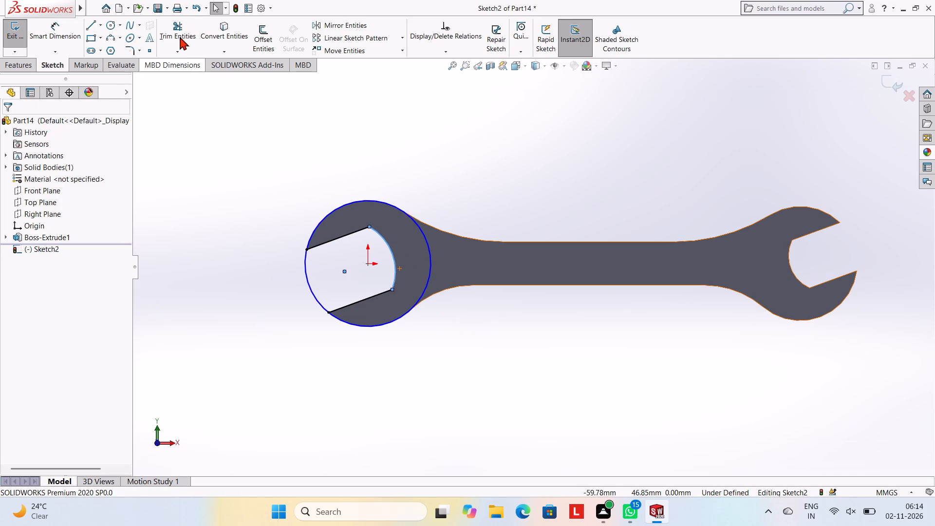
Trim away the part of the 16 mm radius circle that spans the jaw opening.
left_click(183, 23)
left_click(304, 276)
middle_click_drag(487, 380, 536, 210)
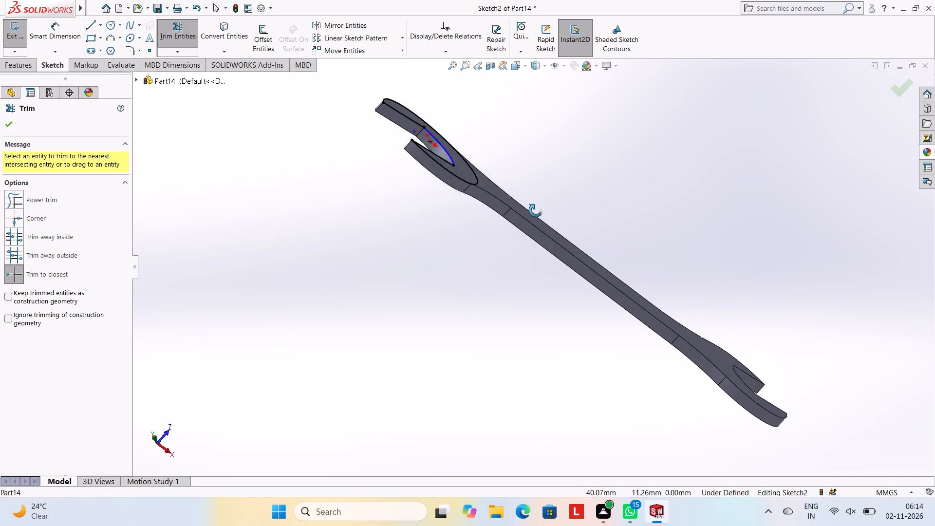
middle_click_drag(536, 210, 484, 274)
key("Escape")
key("Escape")
key("Escape")
Add a radius dimension to the inner jaw arc of the sketch on the wrench's front face.
middle_click_drag(596, 116, 580, 256)
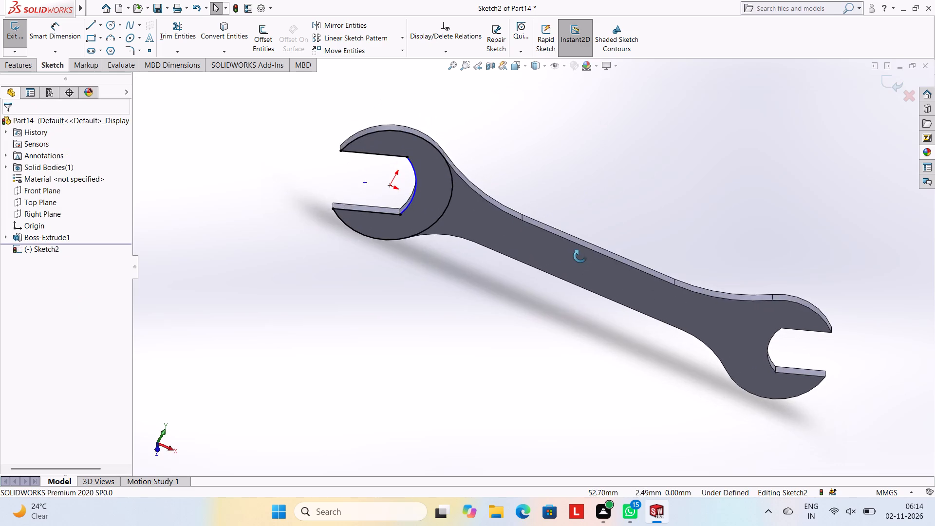
middle_click_drag(580, 256, 564, 233)
key("ctrl+8")
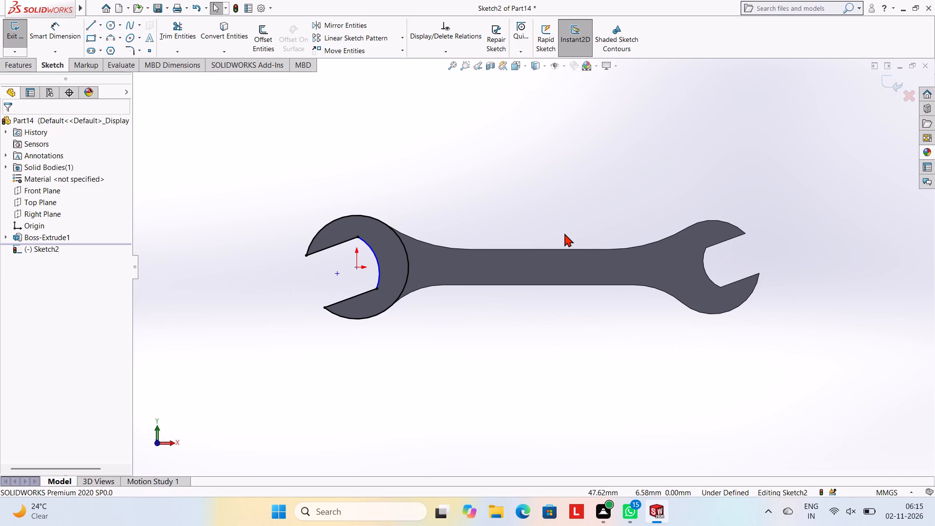
left_click(59, 27)
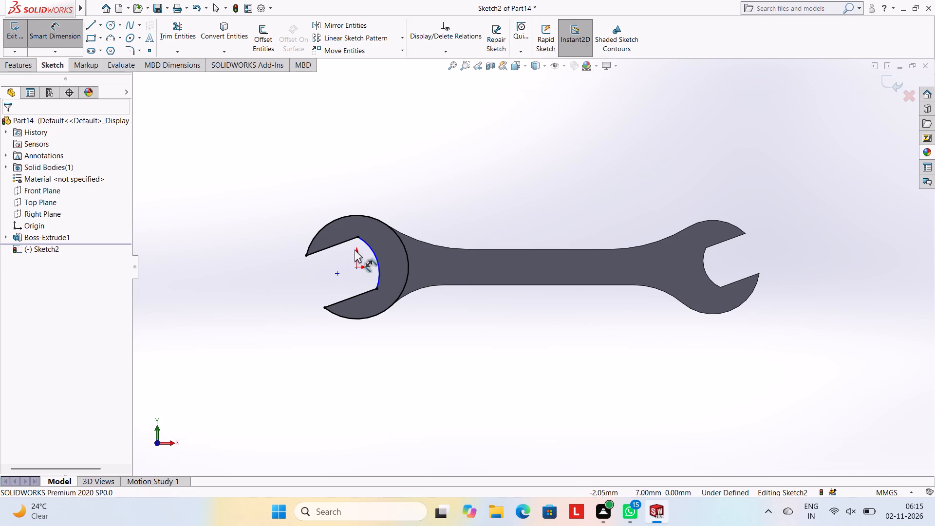
left_click(375, 257)
left_click(400, 208)
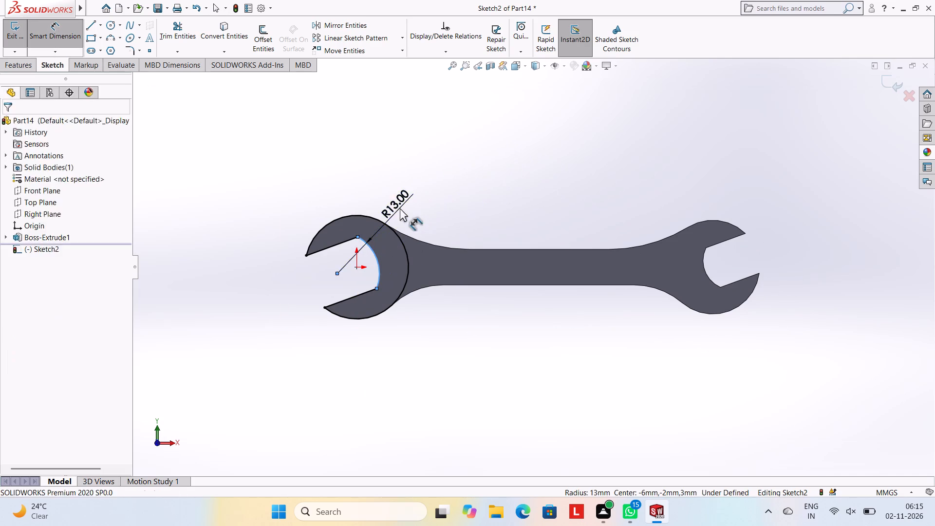
left_click(359, 193)
left_click(341, 137)
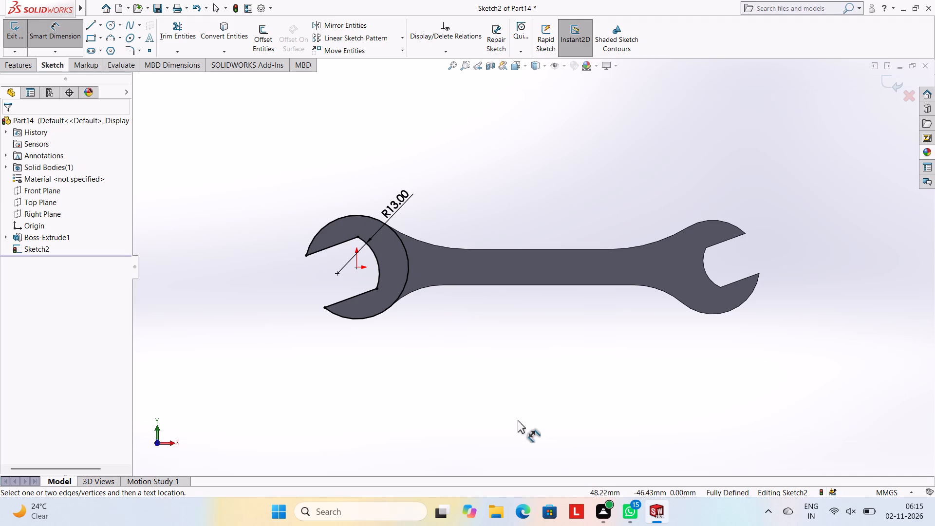
Extrude the jaw outline as a boss 1 mm outward from the front face, merged with the wrench body.
middle_click_drag(525, 411, 508, 210)
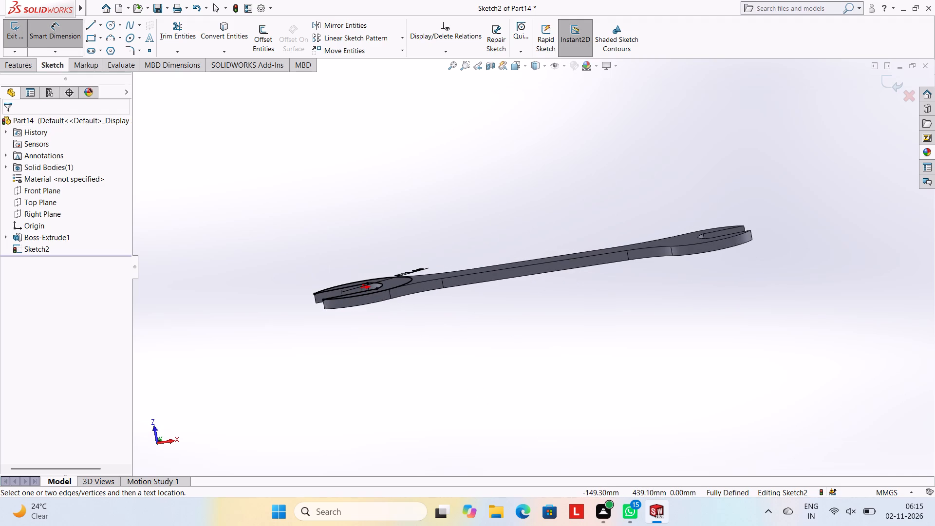
left_click(22, 74)
left_click(26, 64)
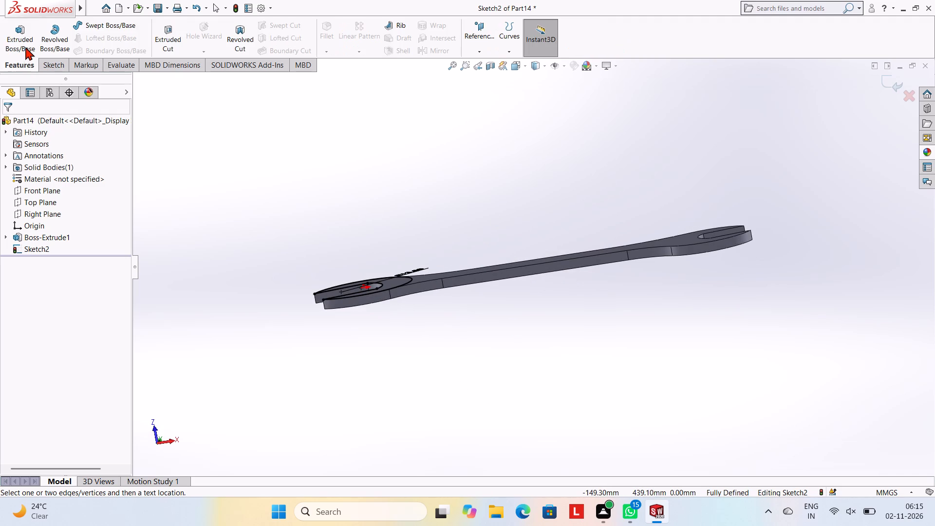
left_click(24, 42)
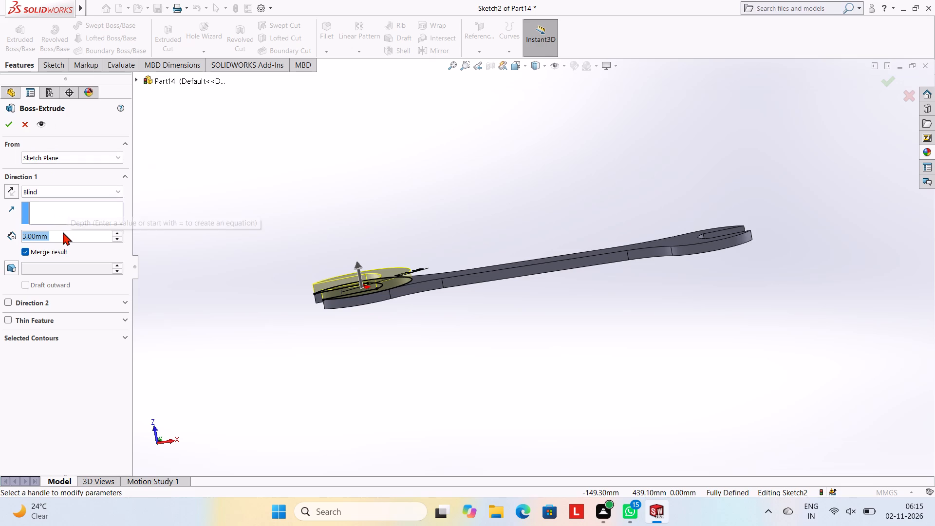
key("1")
key("Return")
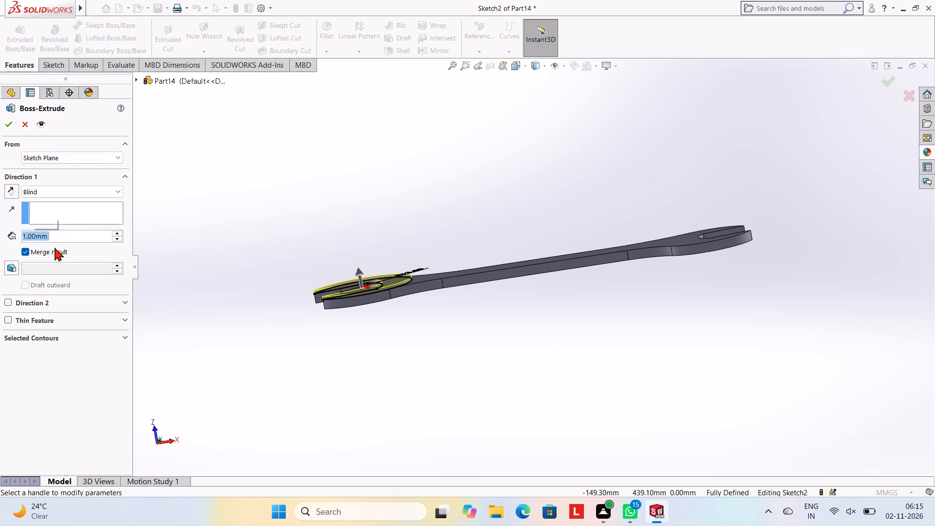
left_click(9, 124)
left_click(275, 176)
Start a sketch on the wrench's flat back face and draw a 16 mm radius circle centred on the origin.
middle_click_drag(414, 213, 410, 333)
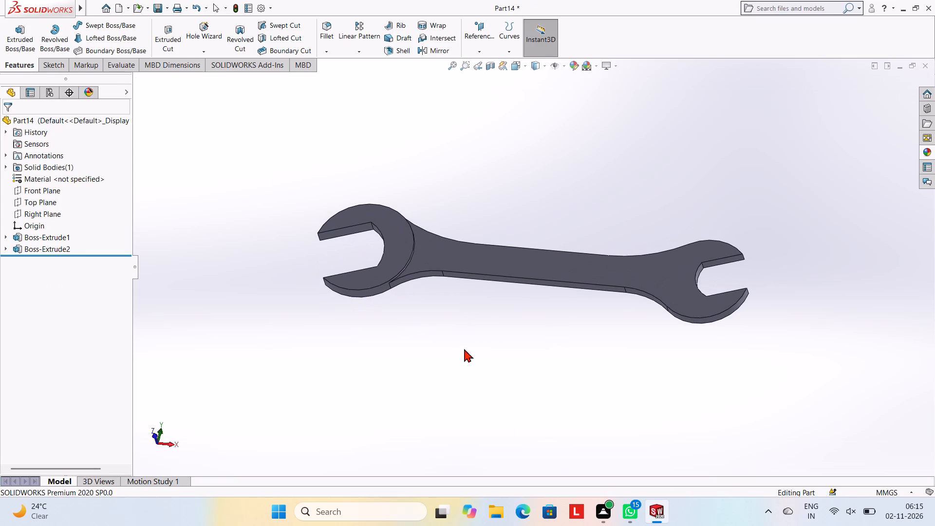
middle_click_drag(476, 353, 492, 235)
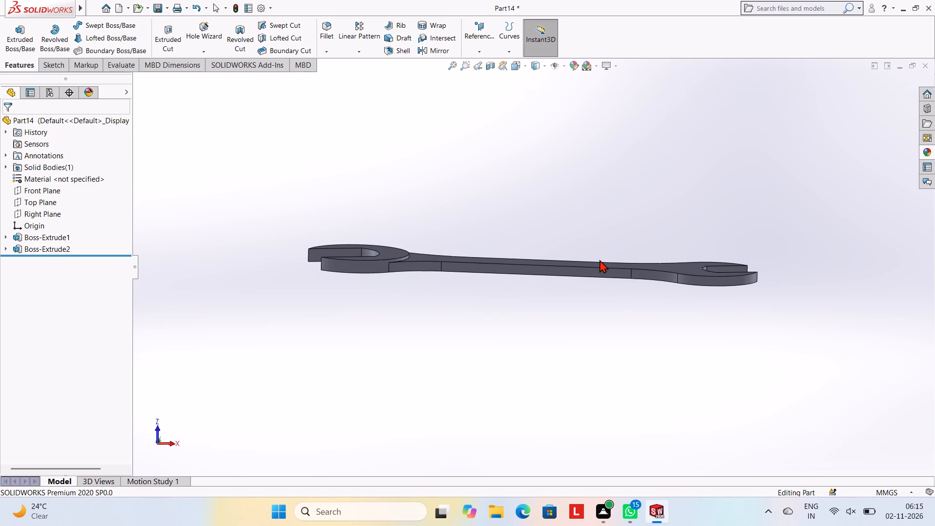
scroll(614, 300, "down", 1)
middle_click_drag(614, 300, 596, 298)
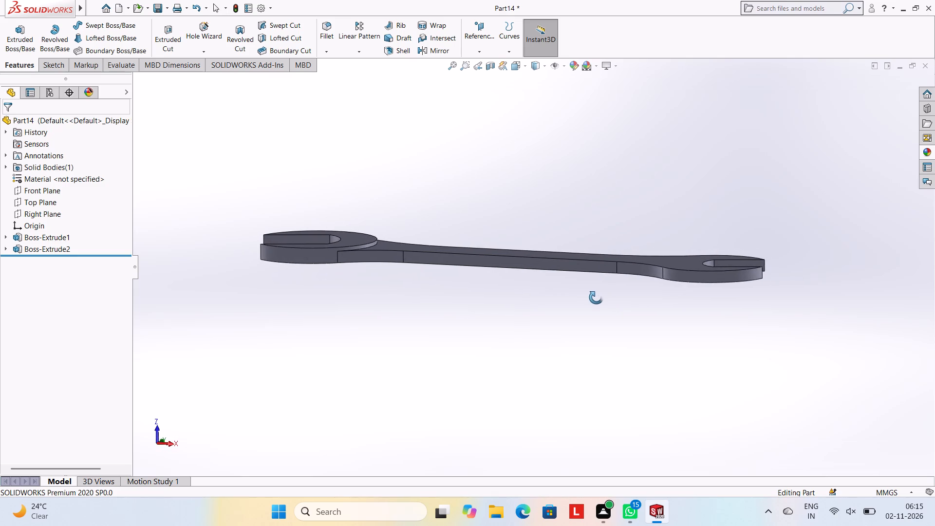
middle_click_drag(596, 298, 597, 298)
middle_click_drag(568, 288, 591, 114)
scroll(591, 114, "up", 1)
left_click(393, 260)
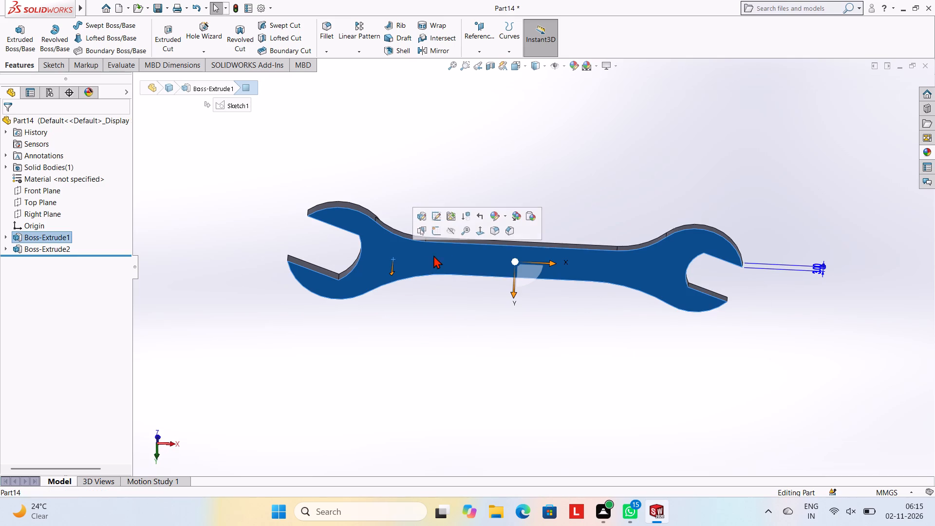
left_click(439, 234)
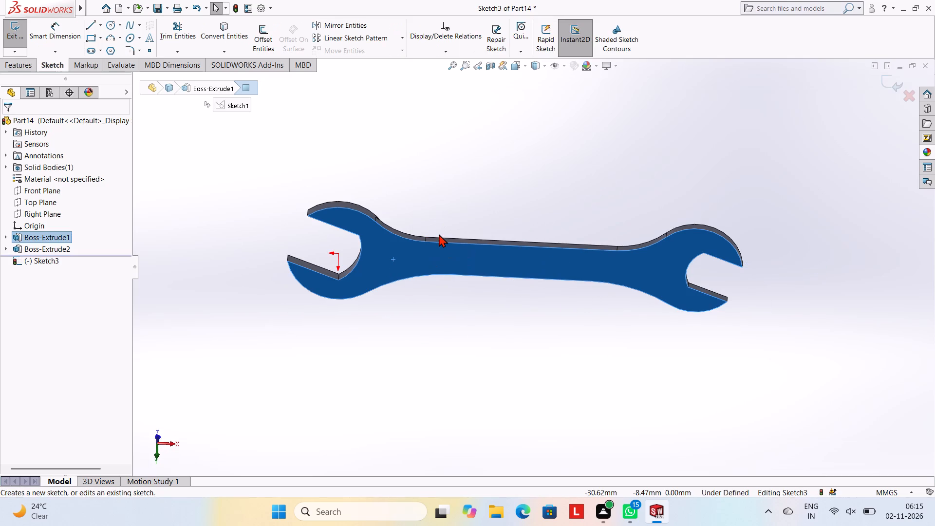
key("ctrl+8")
scroll(810, 316, "up", 3)
scroll(810, 312, "down", 4)
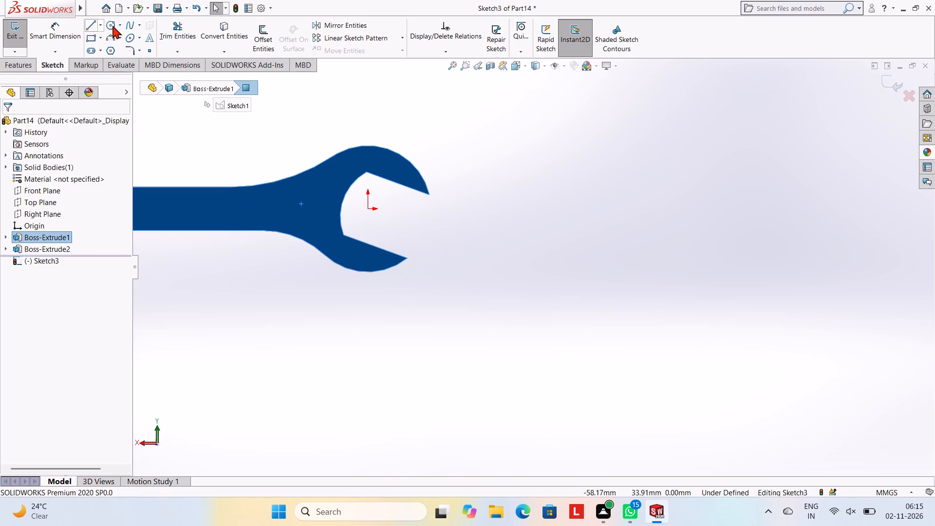
left_click(112, 25)
left_click(367, 208)
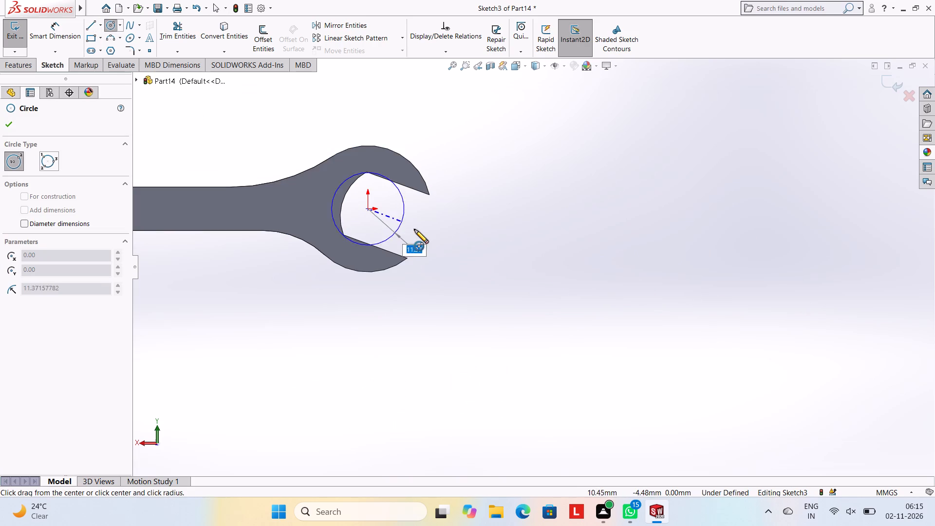
left_click(426, 180)
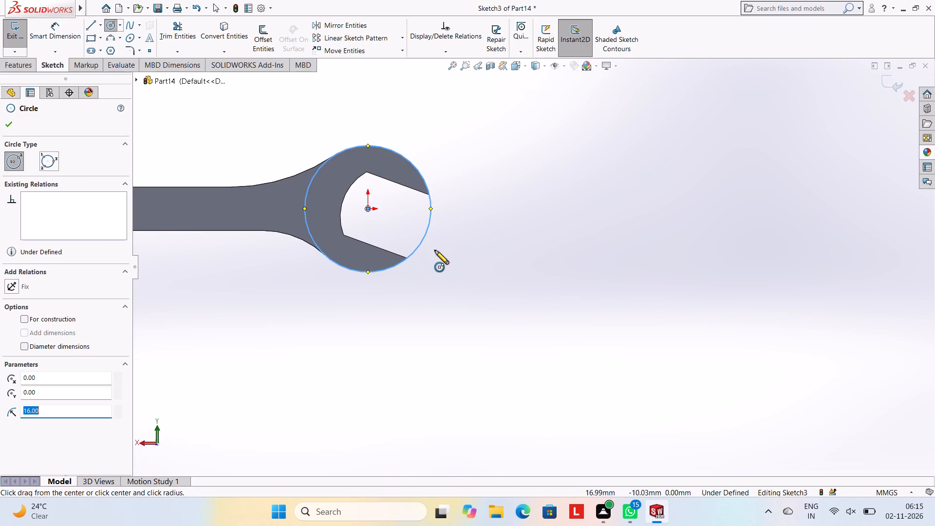
key("Escape")
key("Escape")
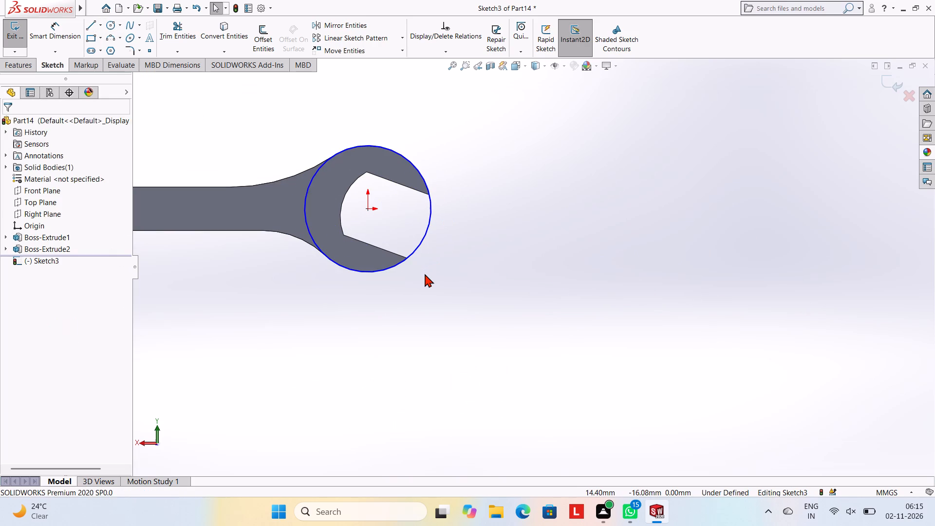
key("Escape")
key("Escape")
key("Escape")
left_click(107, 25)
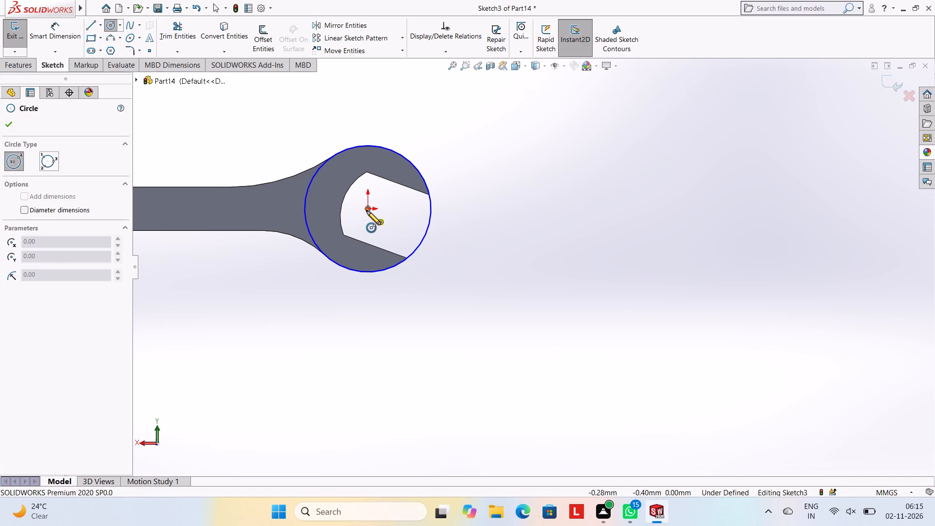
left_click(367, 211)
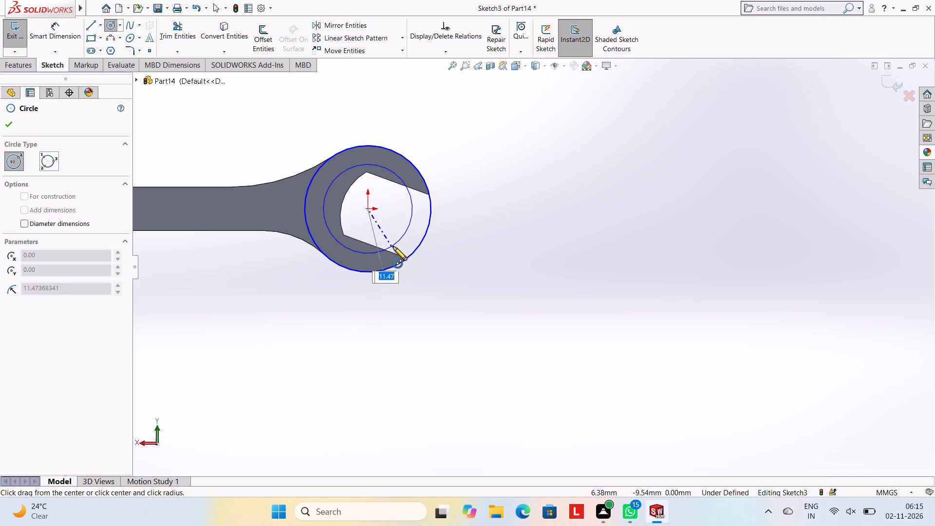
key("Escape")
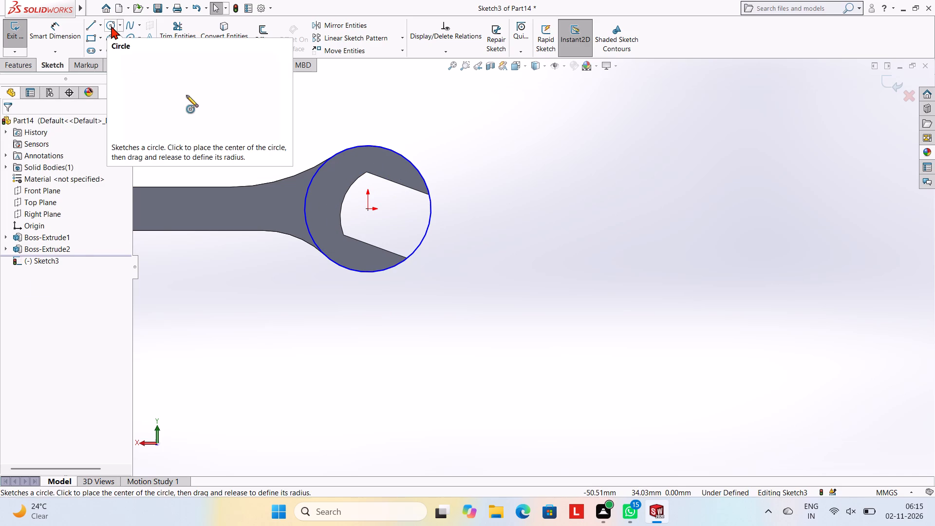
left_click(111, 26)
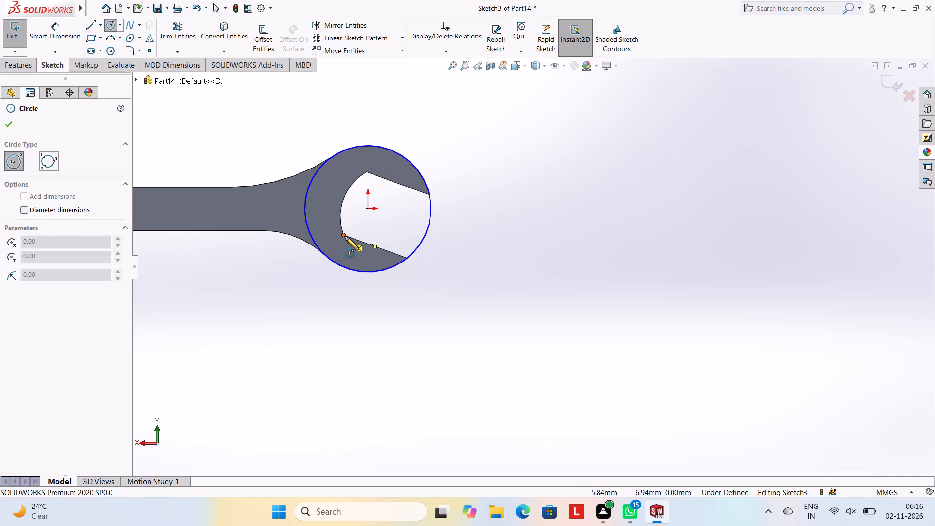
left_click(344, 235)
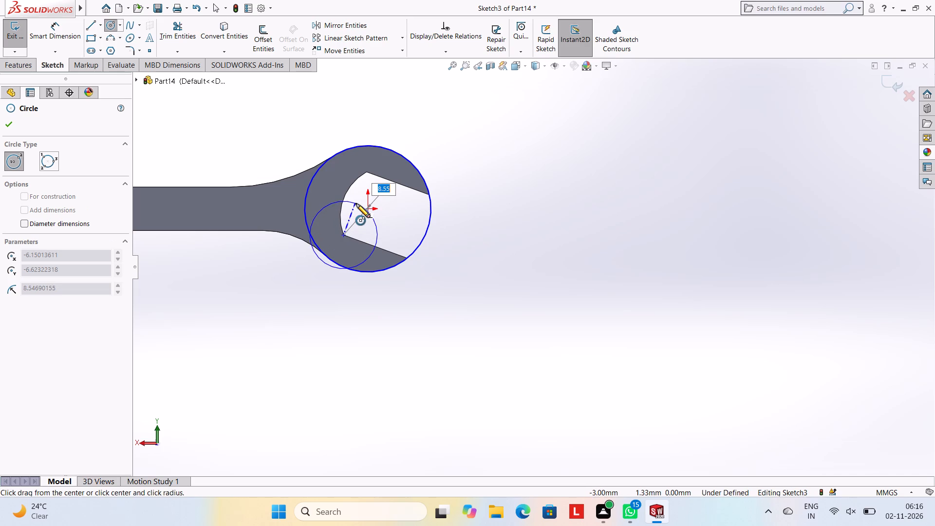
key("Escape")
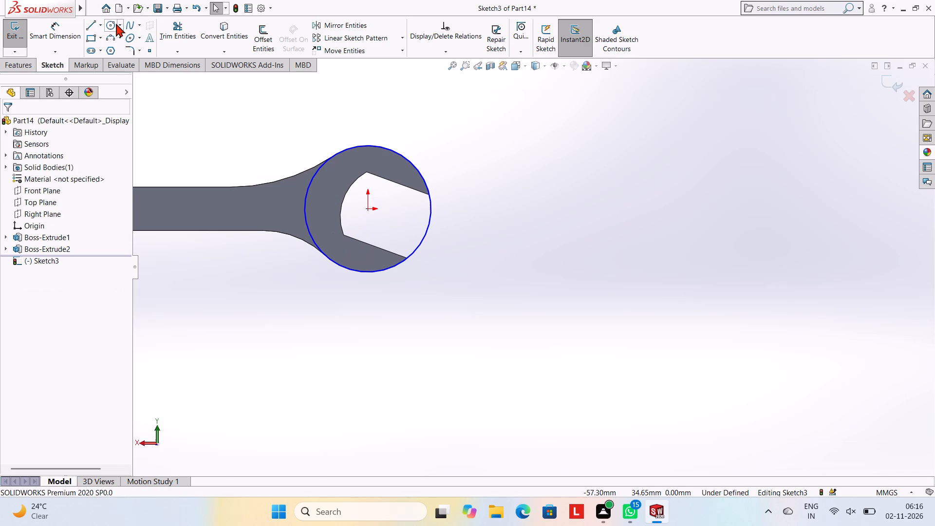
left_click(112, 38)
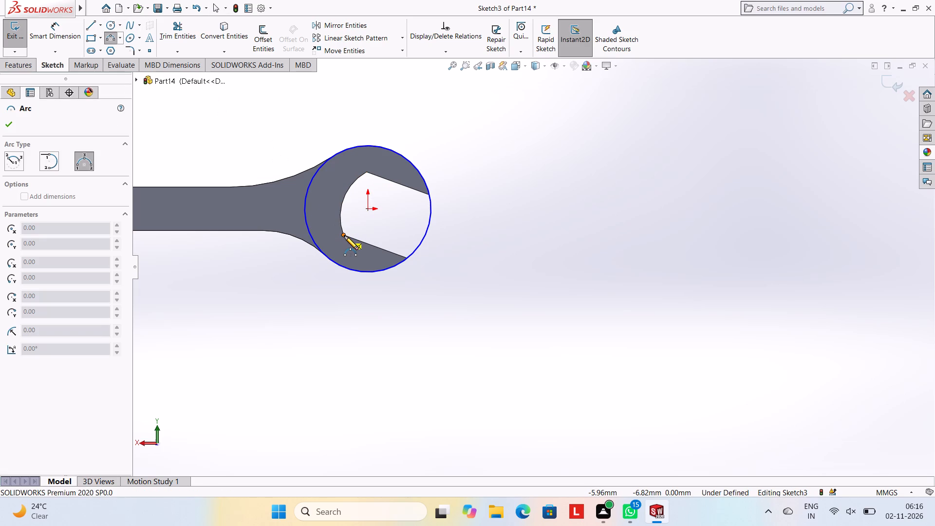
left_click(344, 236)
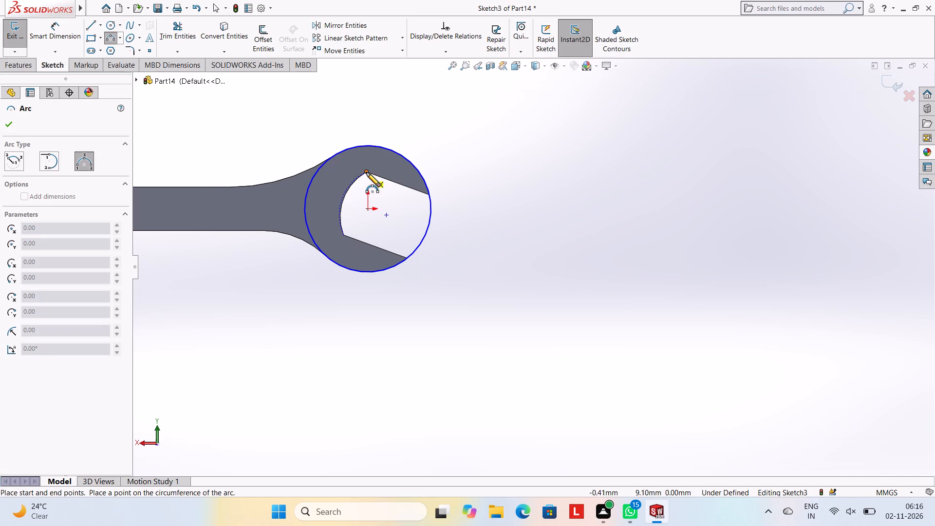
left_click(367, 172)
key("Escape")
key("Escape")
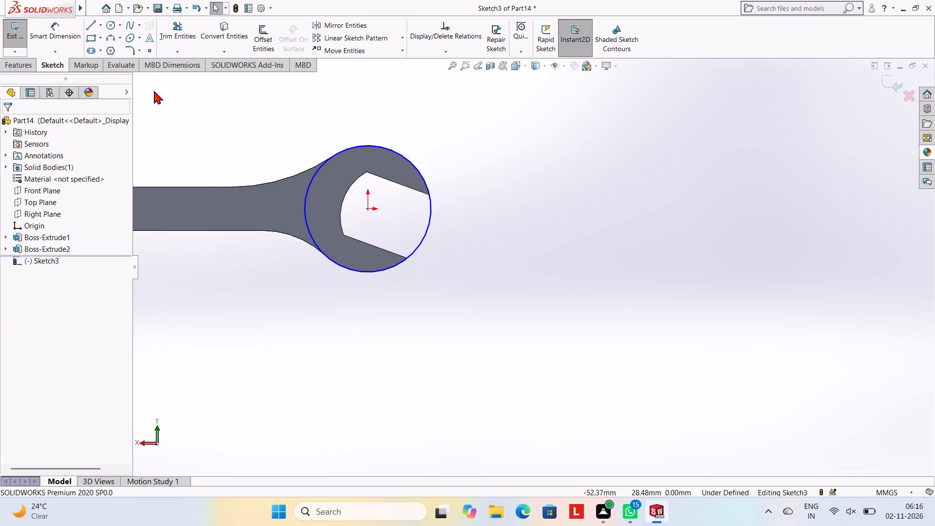
Draw a three-point arc along the inner jaw curve of the R16 end, joining the inner ends of its two straight edges.
left_click(108, 37)
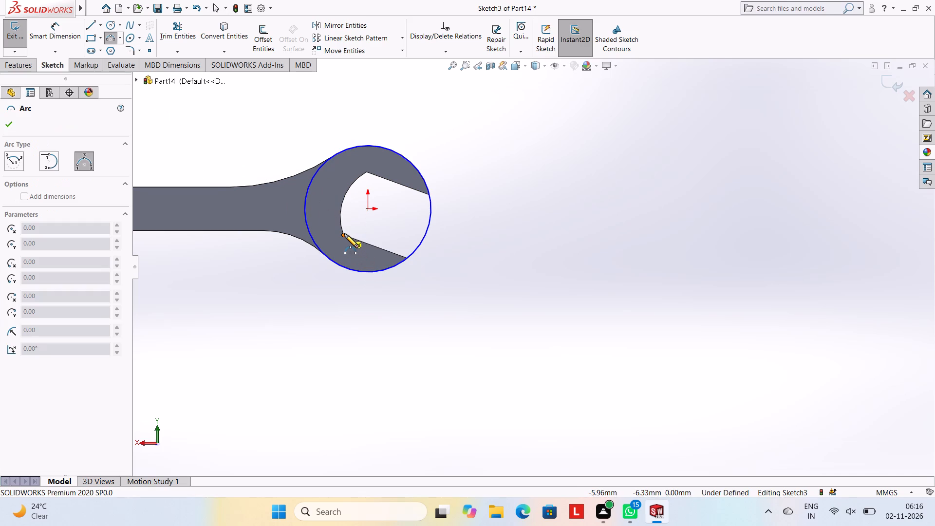
left_click(344, 235)
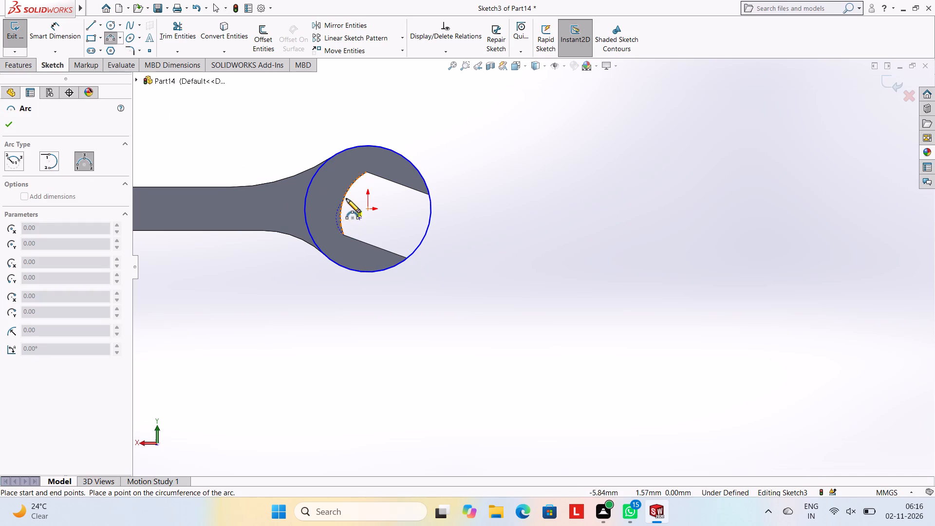
left_click(367, 170)
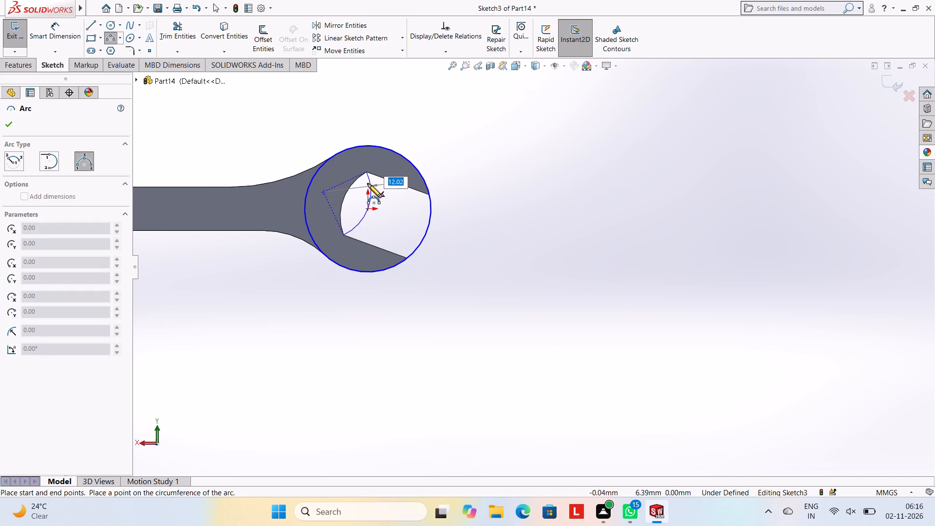
left_click(346, 196)
key("Escape")
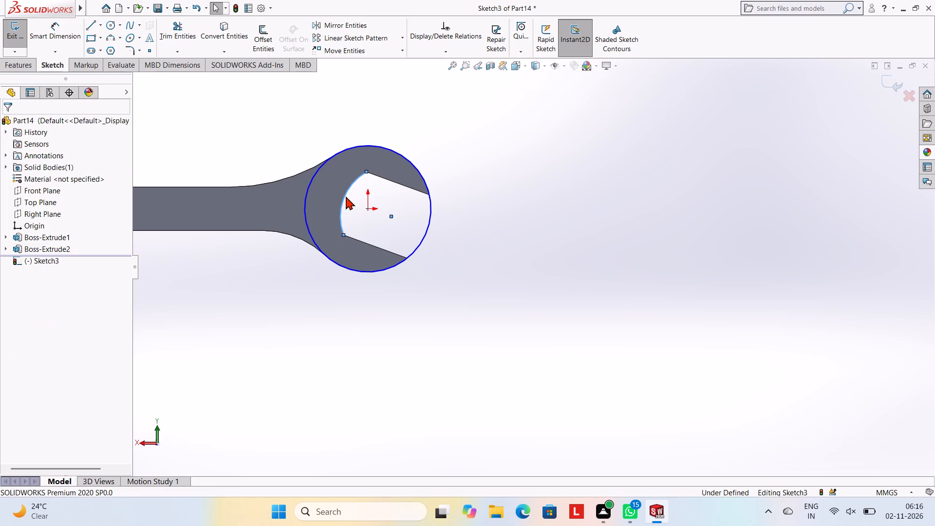
Draw a line about 17 mm long along the upper straight jaw edge, from the inner arc's end to the circle.
left_click(86, 22)
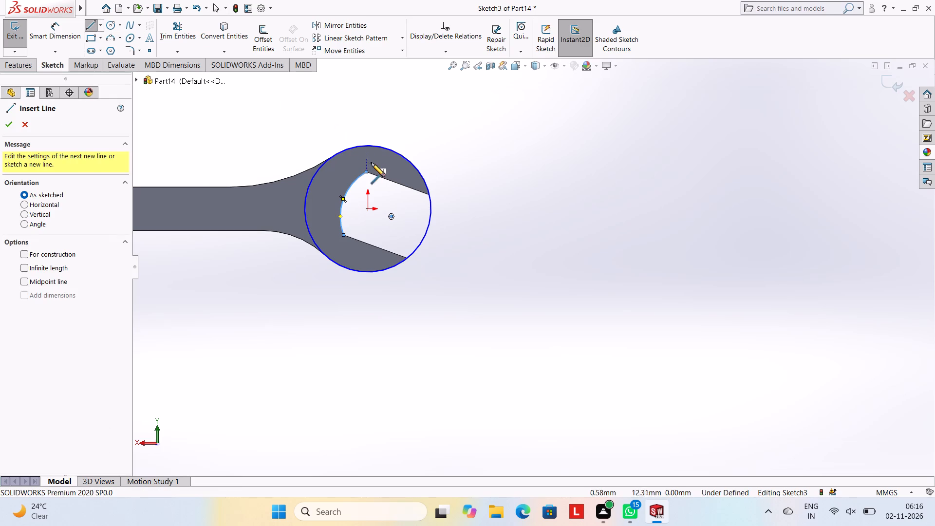
left_click(366, 170)
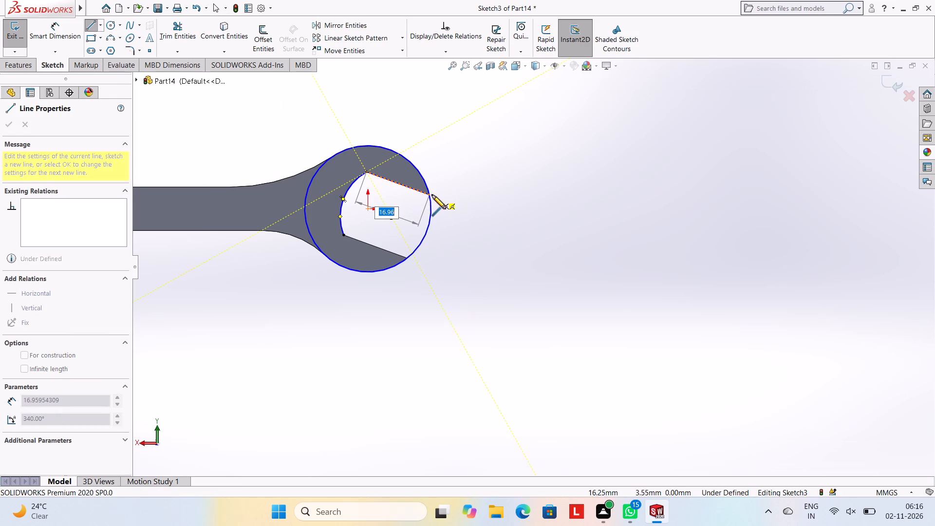
left_click(430, 195)
key("Escape")
key("Escape")
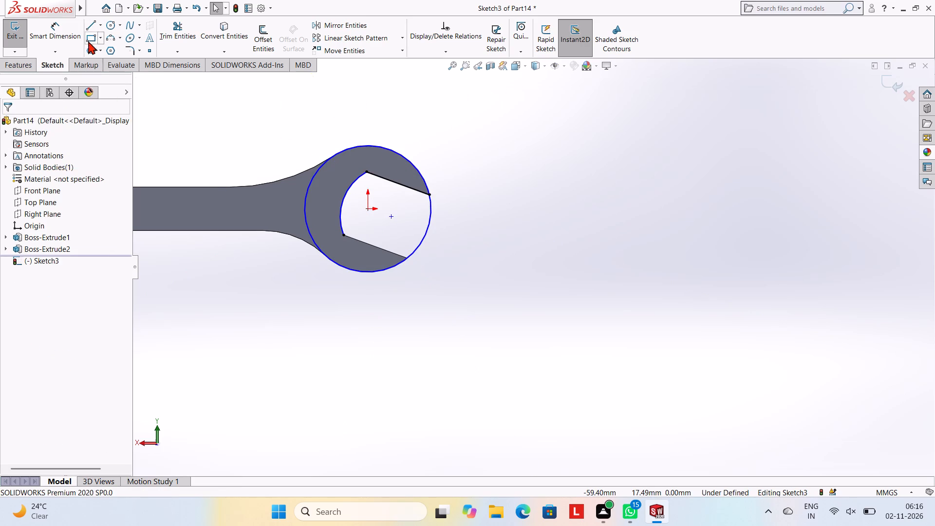
Draw a line about 17 mm long along the lower straight jaw edge, from the inner arc's end to the circle.
left_click(92, 21)
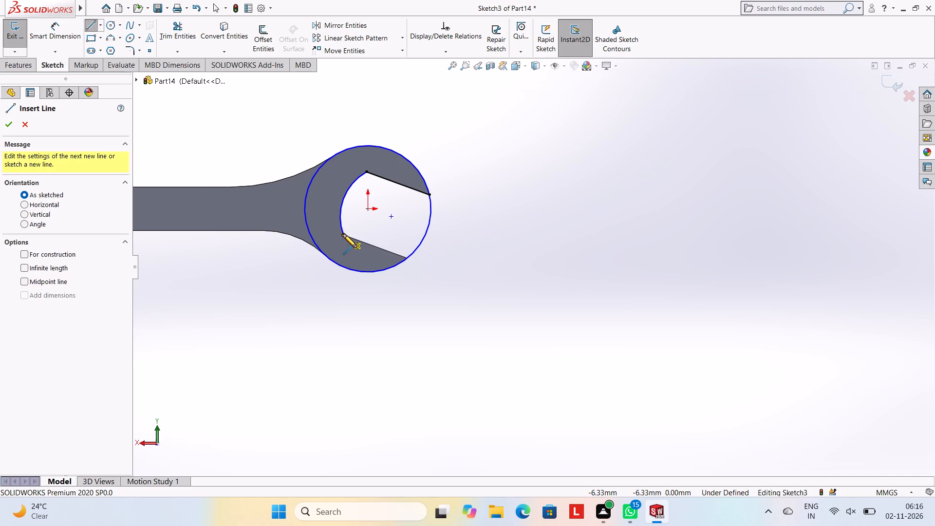
left_click(343, 234)
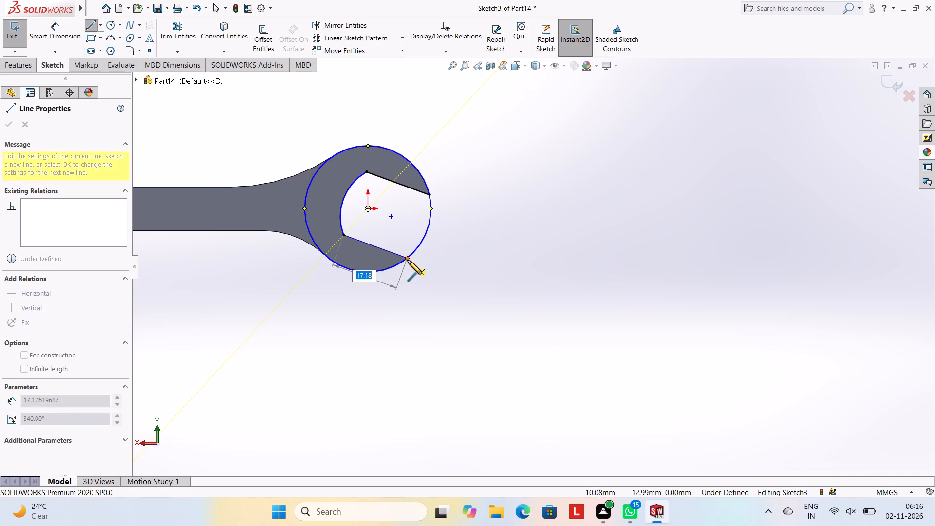
left_click(408, 260)
key("Escape")
key("Escape")
Trim away the piece of the 16 mm radius circle that spans the open jaw mouth.
left_click(187, 31)
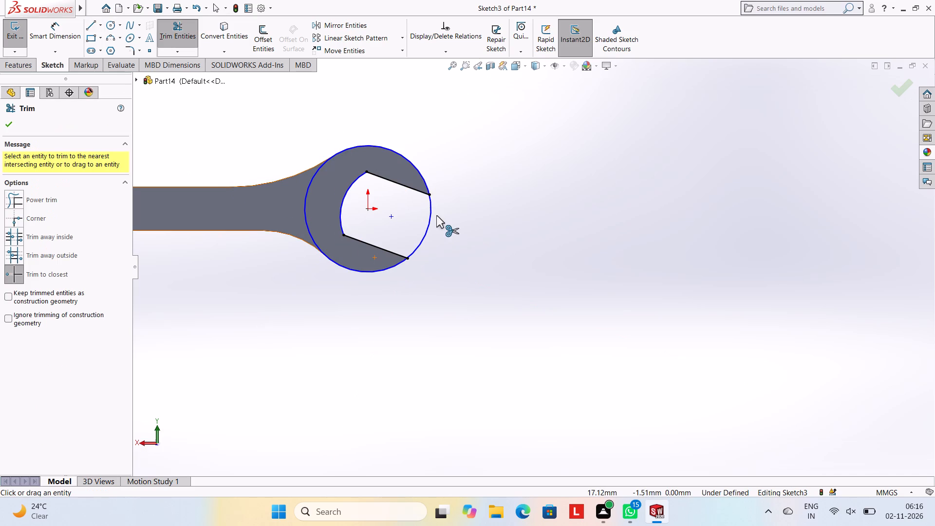
left_click(431, 221)
key("Escape")
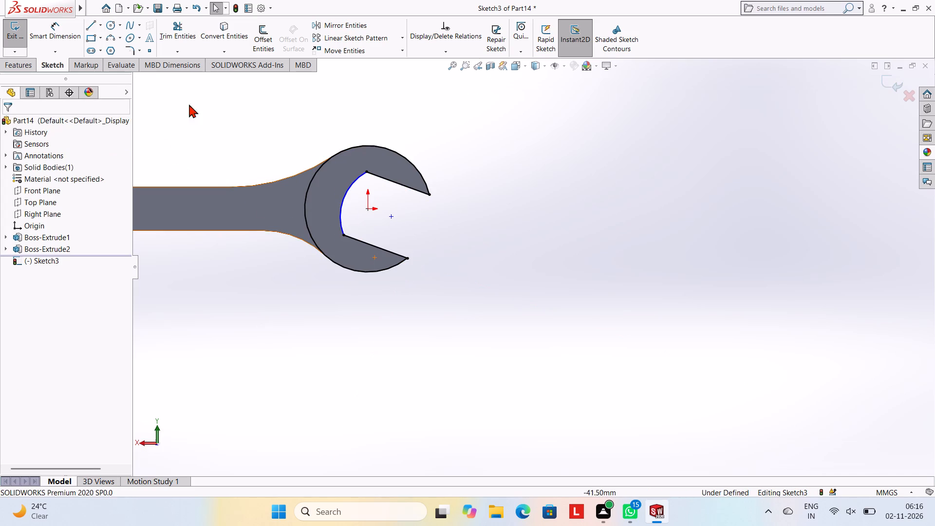
Add a radius dimension to the inner jaw arc of the R16 end.
left_click(73, 28)
left_click(342, 200)
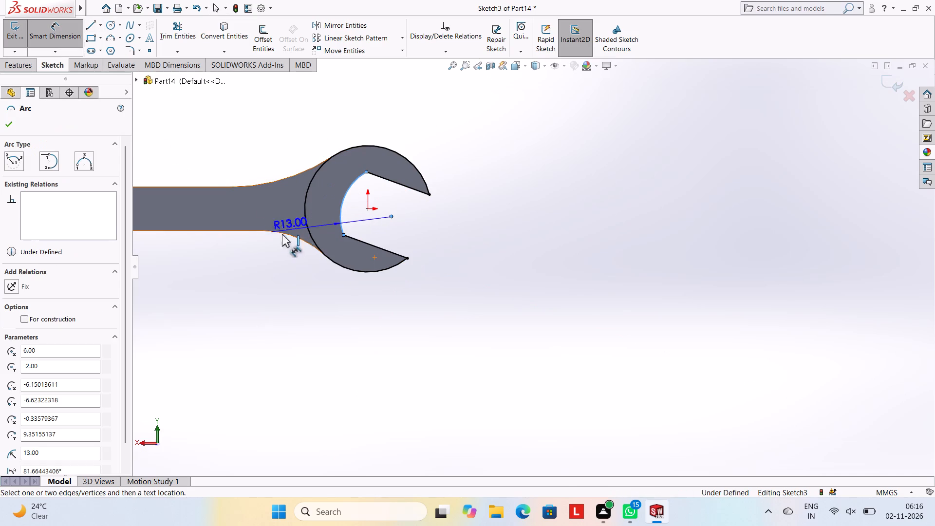
left_click(277, 268)
left_click(237, 250)
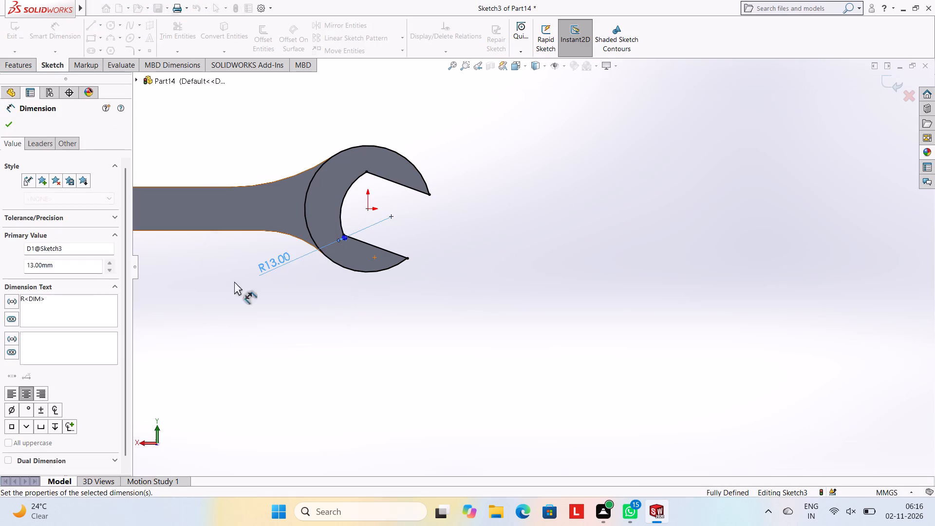
left_click(234, 282)
Extrude the R16 jaw outline as a boss 1 mm outward from the back face, merged with the wrench body.
scroll(260, 284, "up", 2)
scroll(460, 251, "down", 3)
scroll(286, 279, "up", 1)
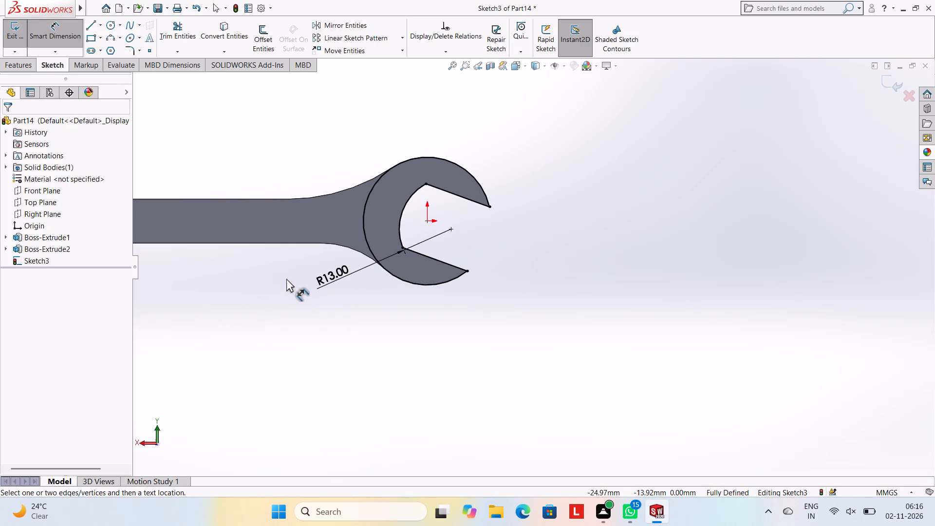
scroll(286, 279, "up", 4)
scroll(286, 279, "down", 4)
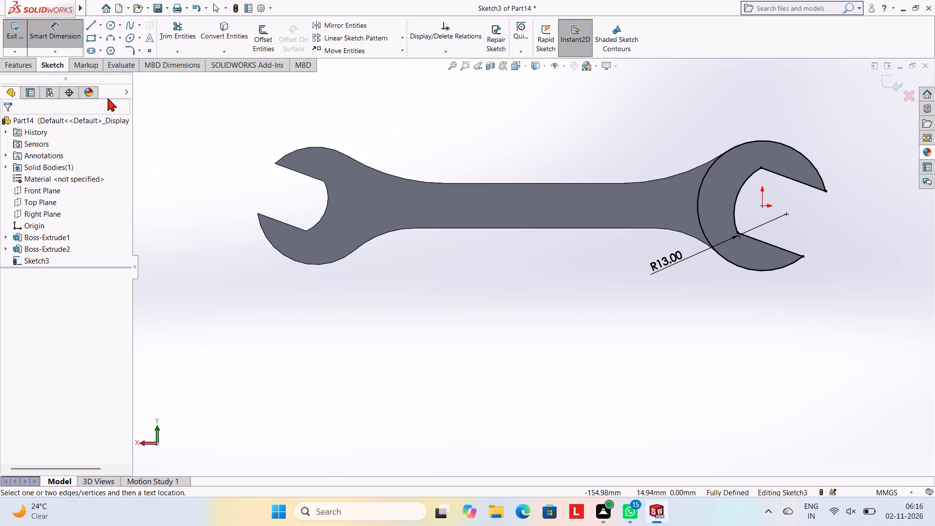
left_click(14, 63)
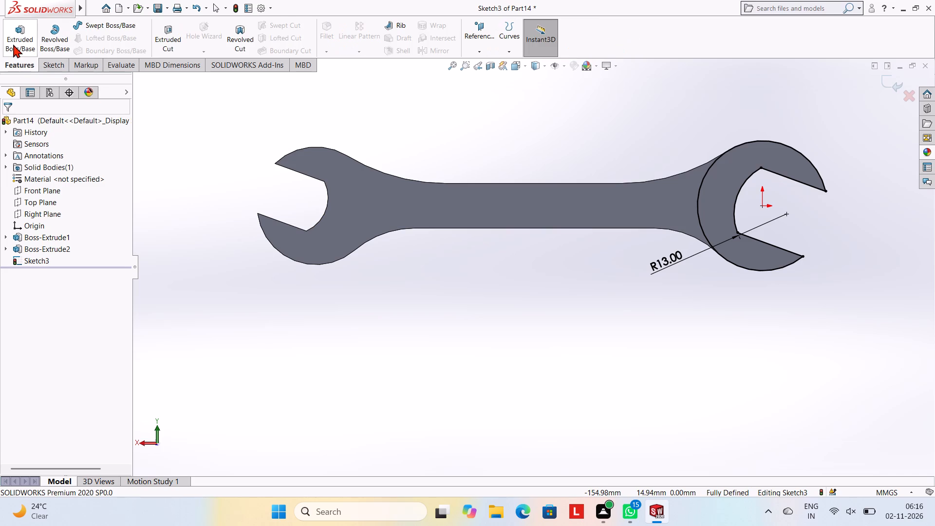
left_click(13, 44)
middle_click_drag(503, 396, 501, 178)
left_click(10, 121)
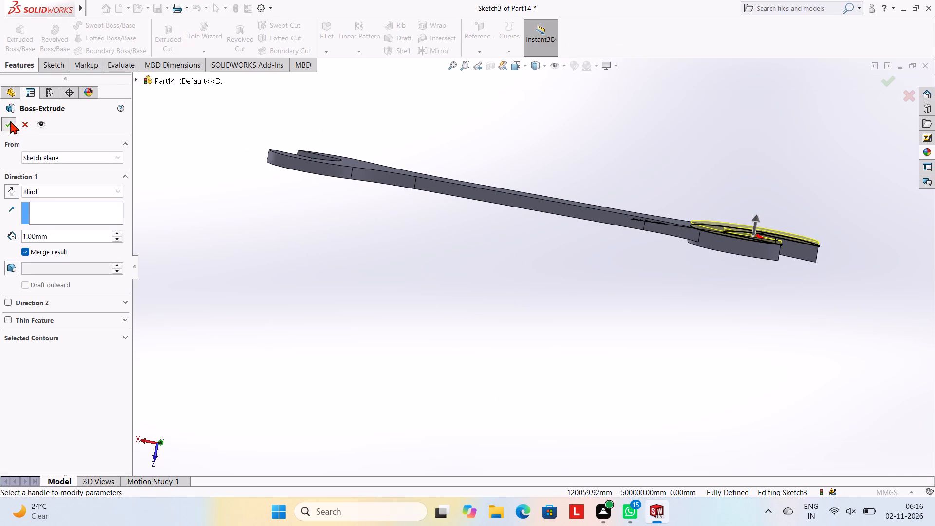
left_click(423, 137)
Start a sketch on the flat back face of the wrench body for the smaller jaw end.
middle_click_drag(511, 194, 543, 223)
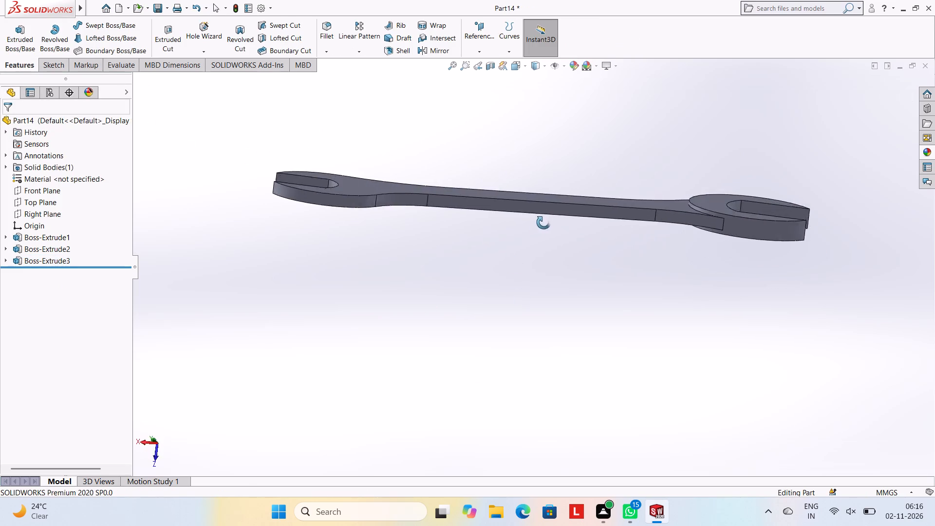
middle_click_drag(543, 223, 591, 297)
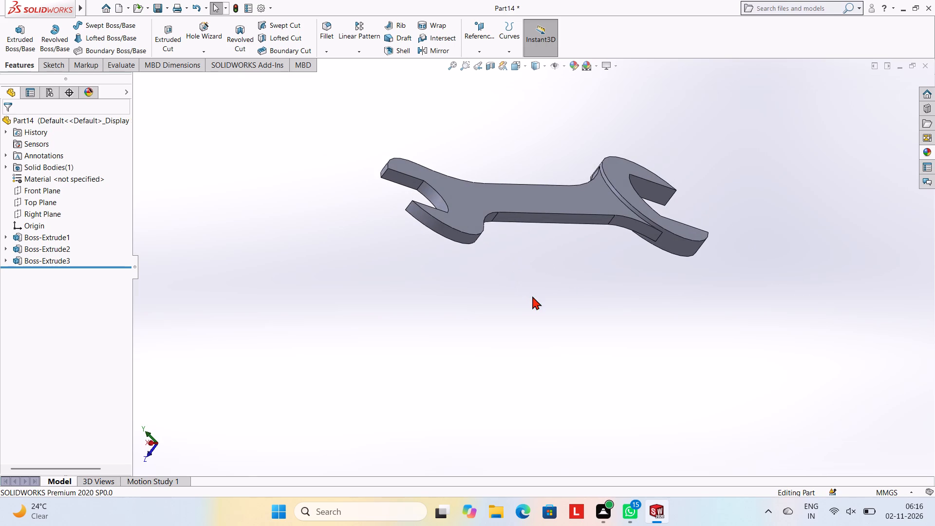
middle_click_drag(532, 154, 509, 165)
left_click(405, 204)
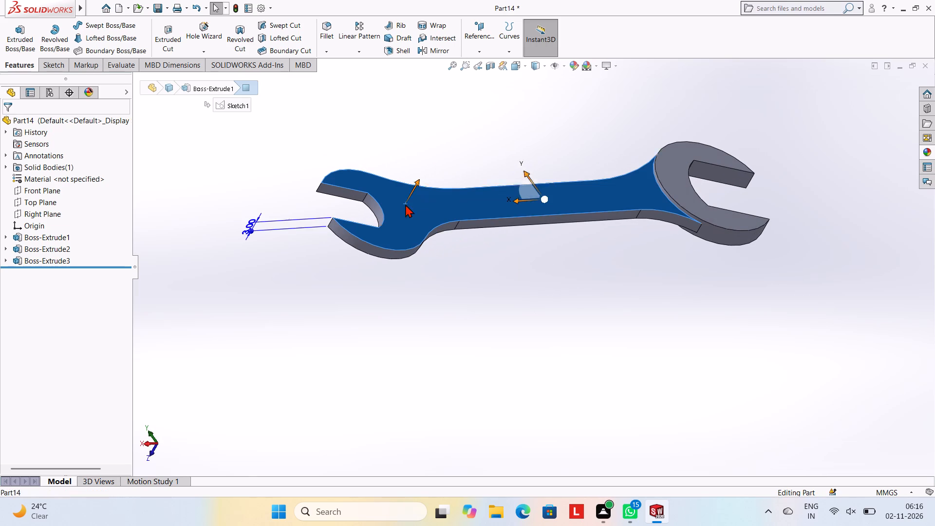
left_click(445, 171)
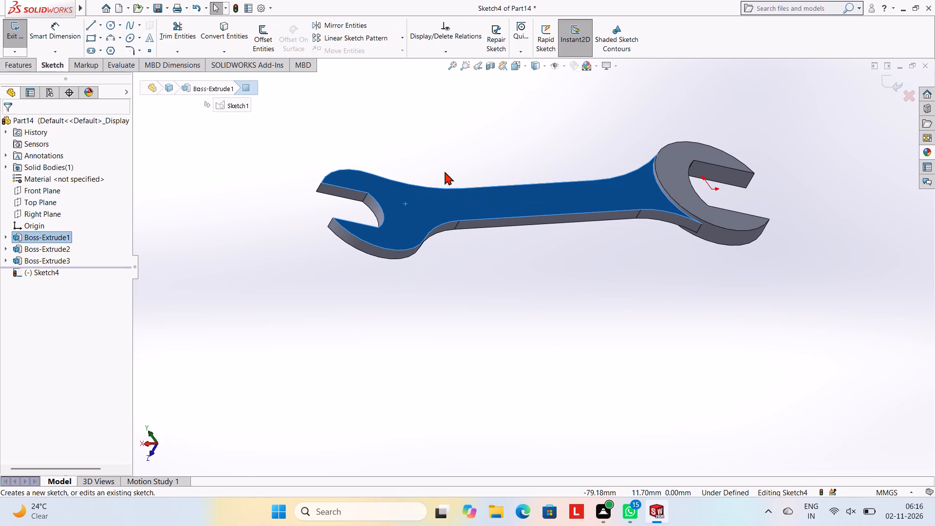
key("ctrl+8")
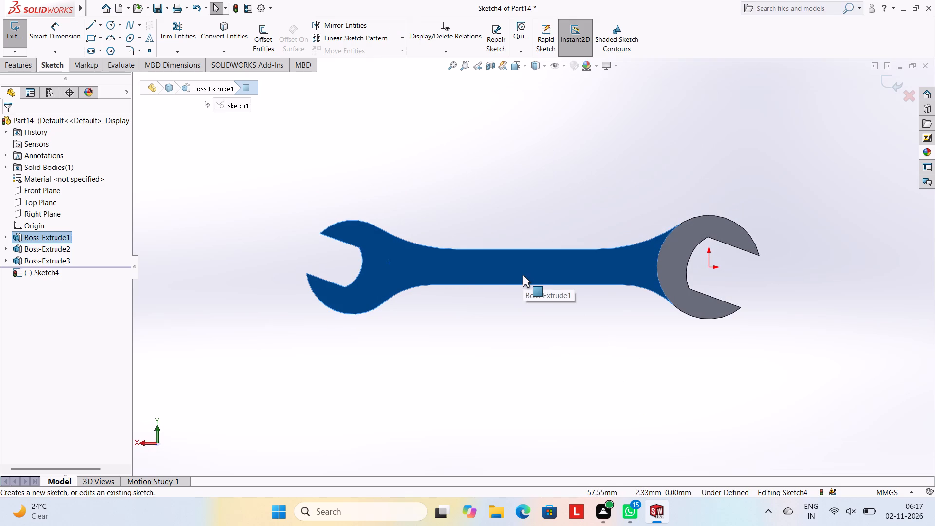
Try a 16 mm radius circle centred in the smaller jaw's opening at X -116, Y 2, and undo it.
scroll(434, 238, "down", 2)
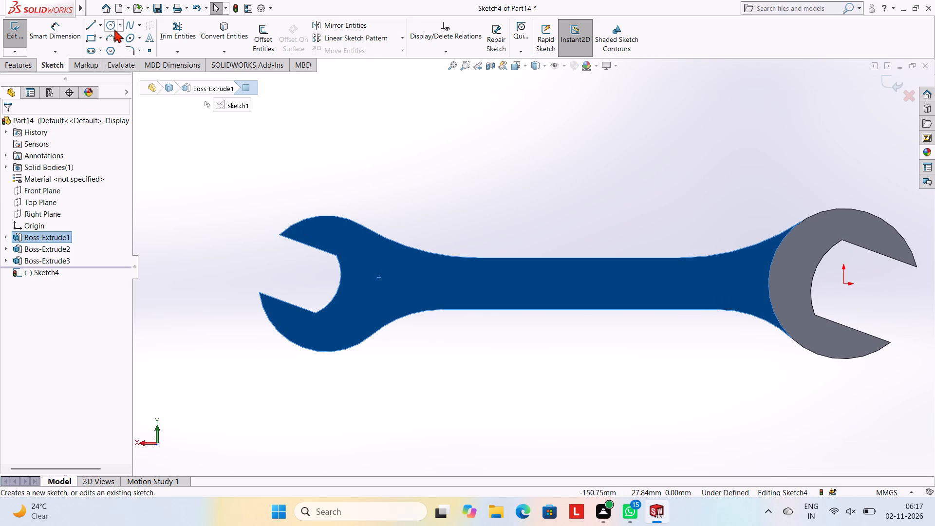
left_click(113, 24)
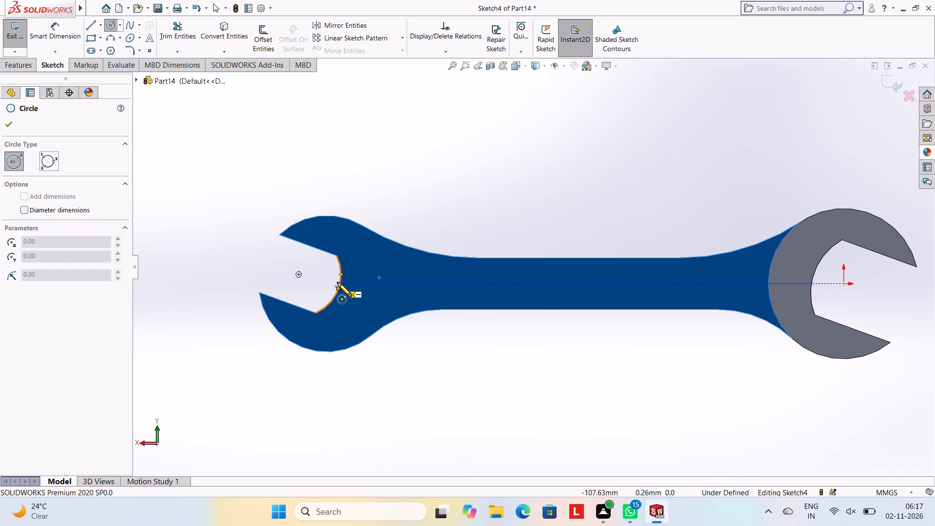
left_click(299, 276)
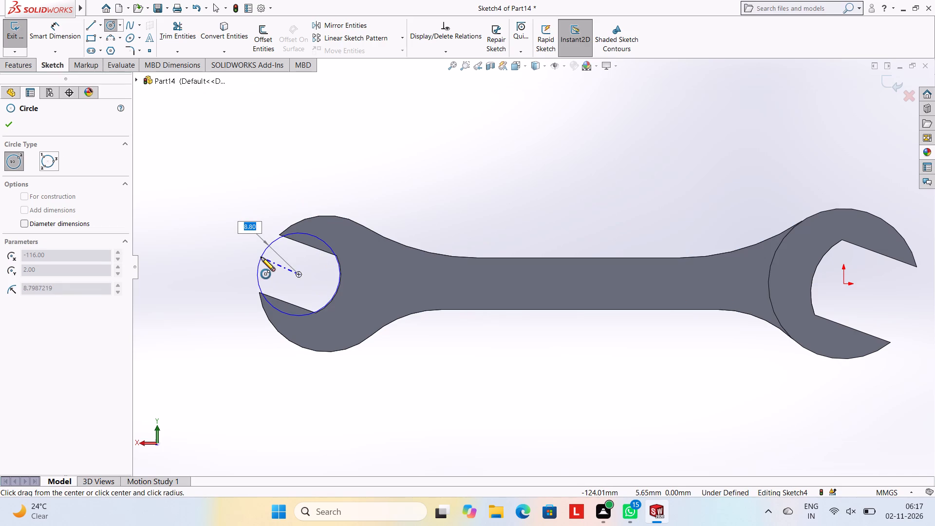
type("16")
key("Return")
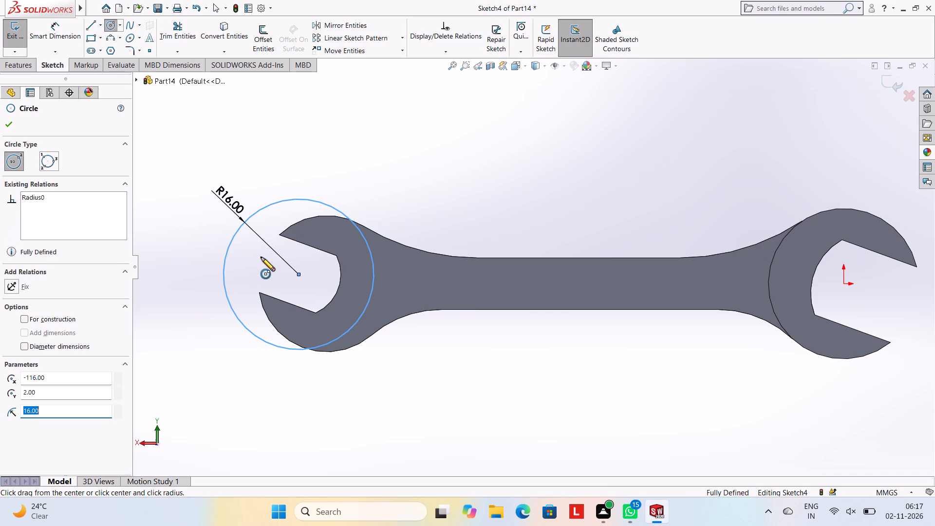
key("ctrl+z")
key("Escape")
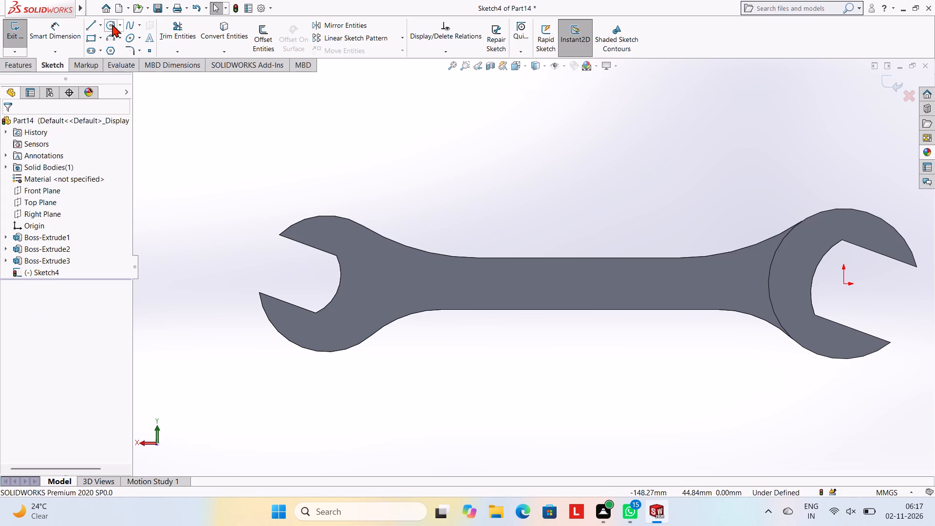
Draw a 14.5 mm radius circle at the smaller end, centred at X -110, Y 0 on its outer arc's centre.
left_click(112, 24)
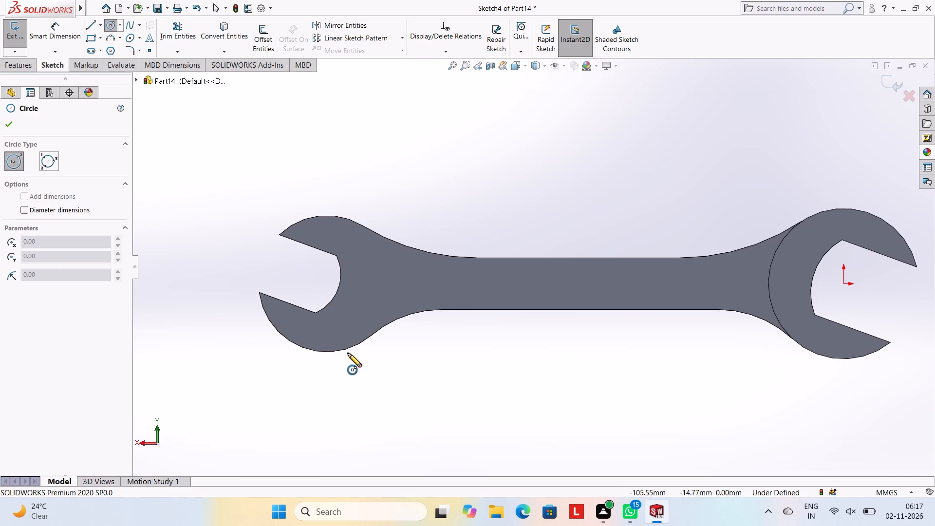
left_click(327, 284)
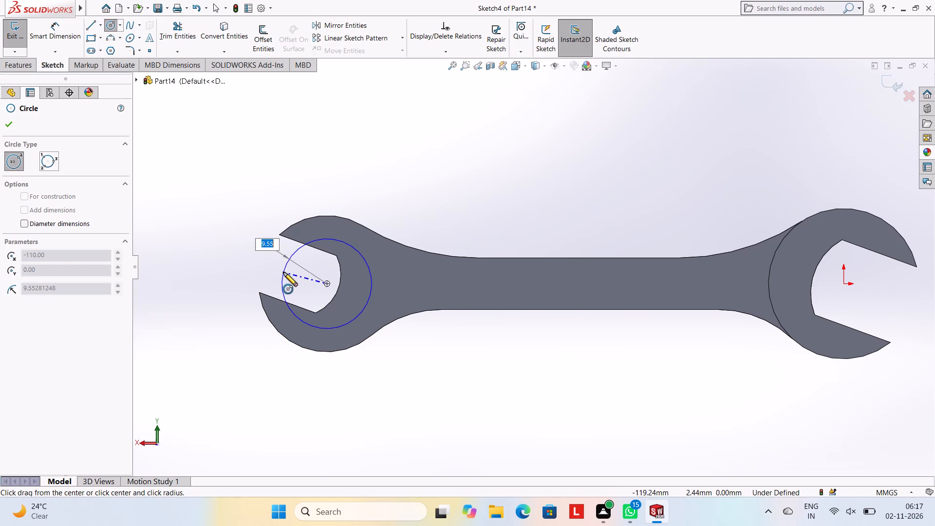
type("14.5")
key("Return")
key("Escape")
key("Escape")
key("Escape")
key("Escape")
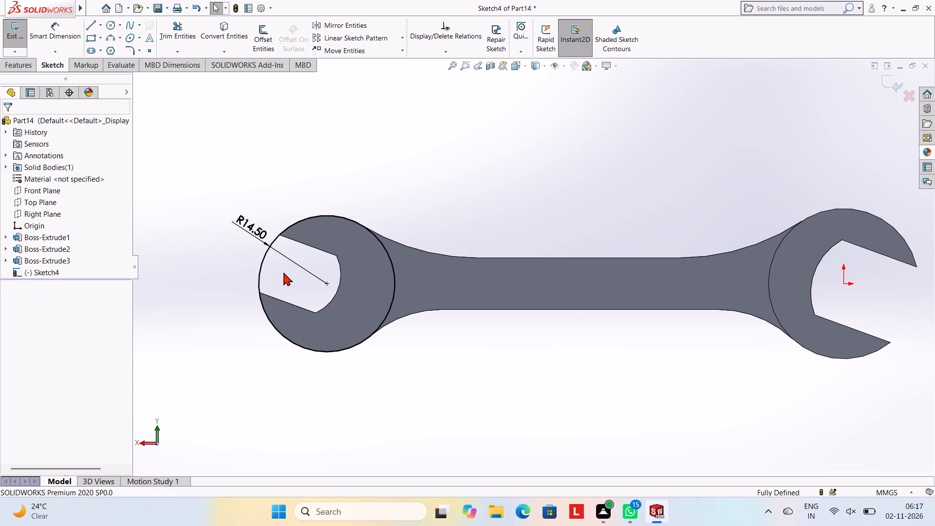
key("Escape")
key("Escape")
key("Escape")
key("Escape")
key("Escape")
key("Escape")
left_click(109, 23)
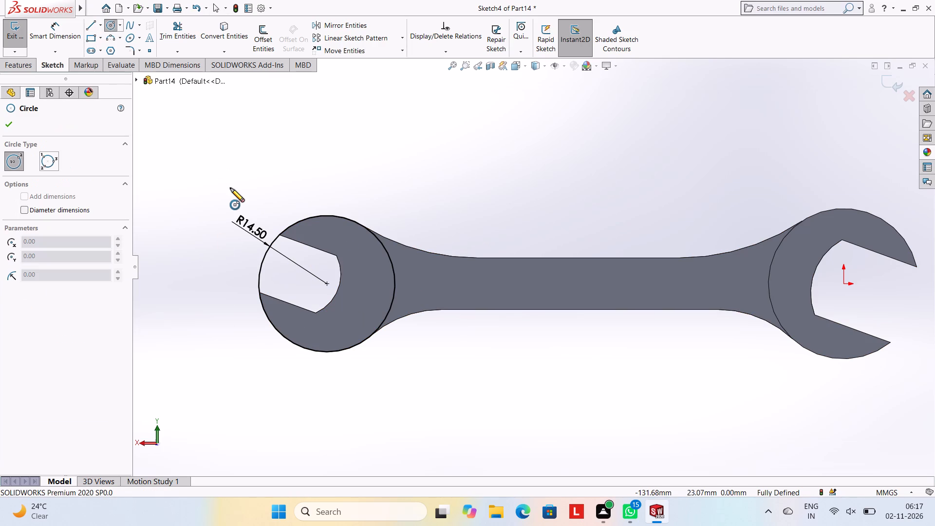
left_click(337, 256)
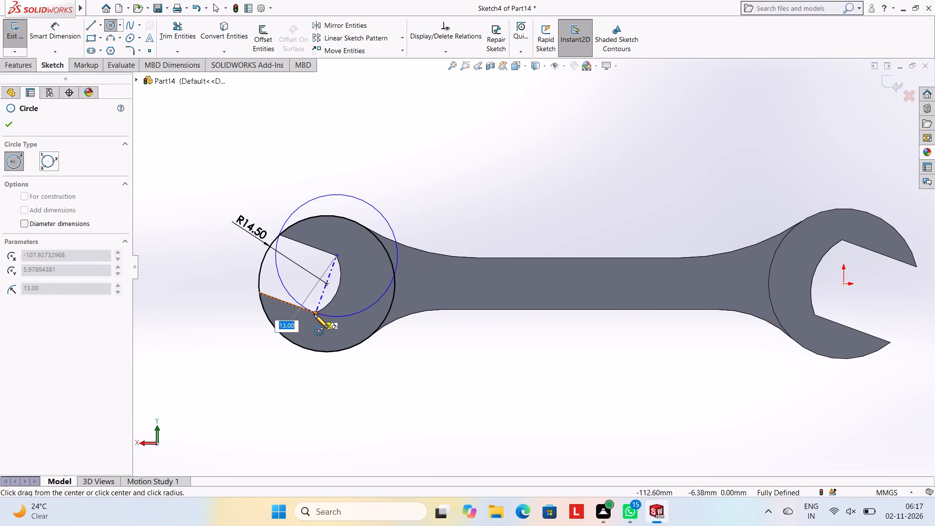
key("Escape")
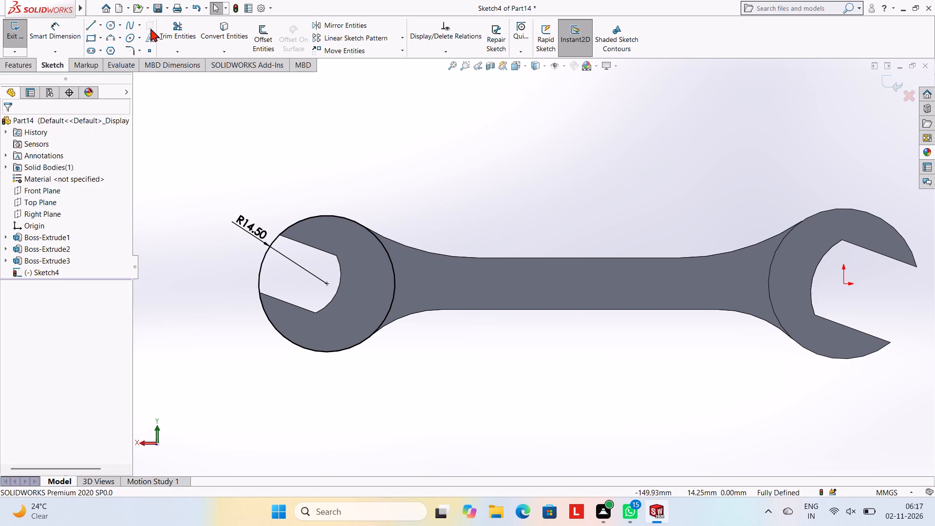
Draw a three-point arc of 9 mm radius along the smaller end's inner jaw curve, joining the inner ends of its straight edges.
left_click(108, 34)
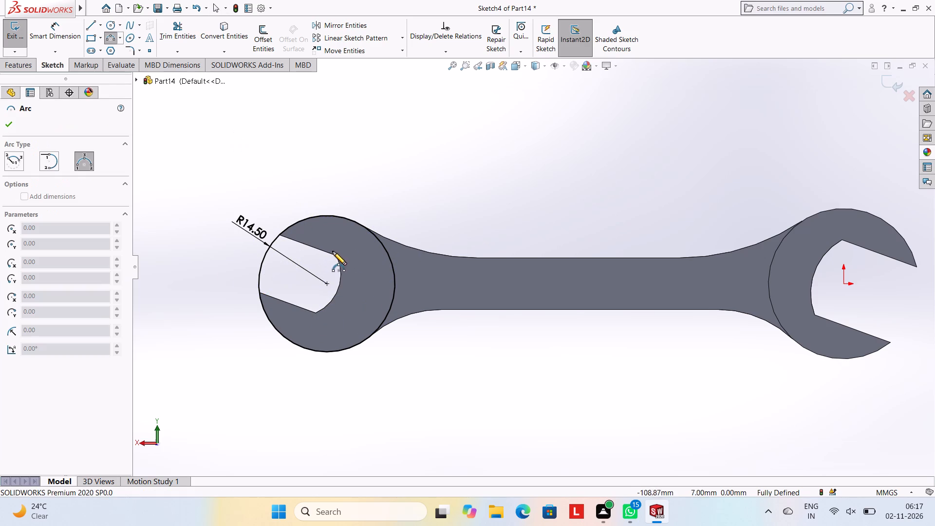
left_click(338, 255)
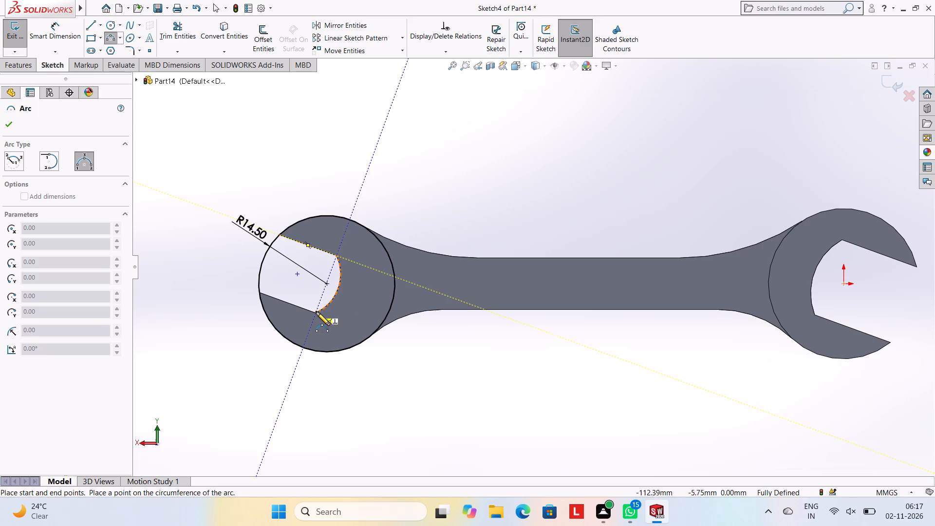
left_click(316, 314)
left_click(335, 295)
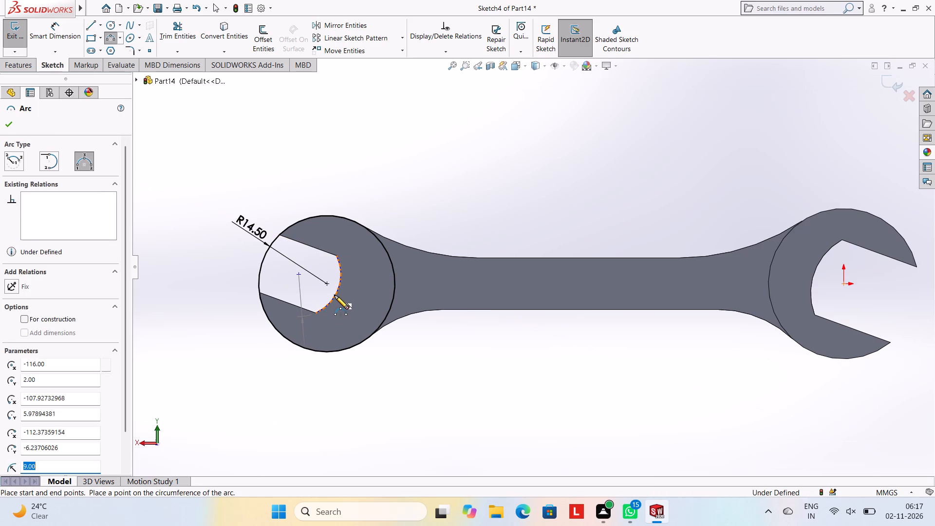
key("Escape")
key("Escape")
Draw a line along the smaller end's upper straight jaw edge, from the inner arc's upper end to the circle.
left_click(87, 24)
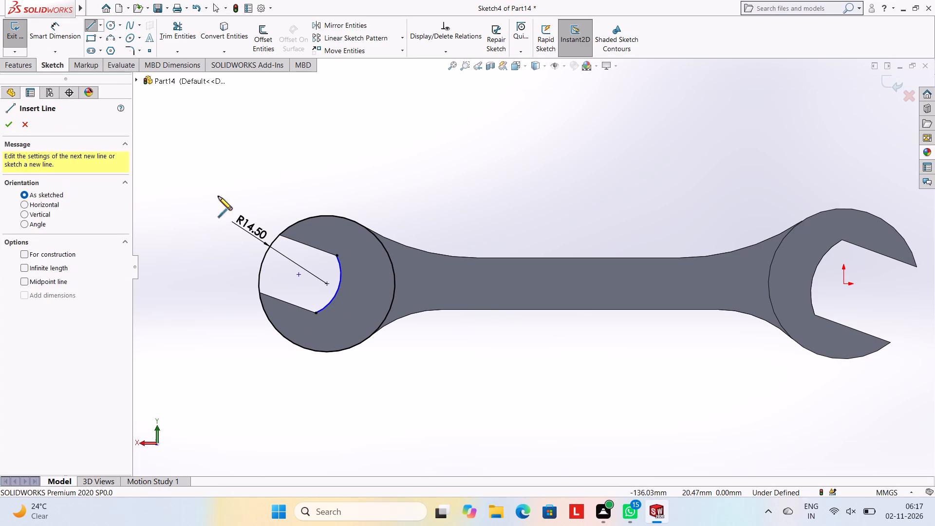
left_click(336, 255)
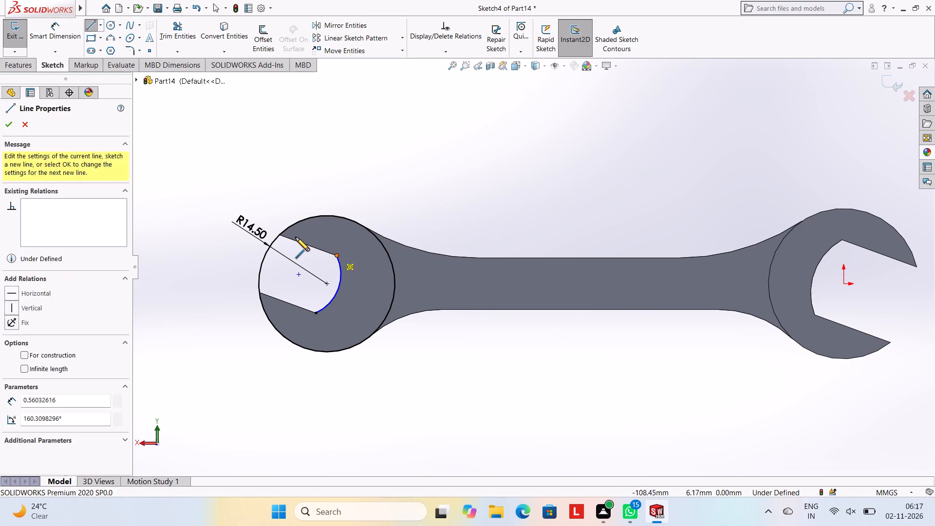
left_click(280, 235)
key("Escape")
key("Escape")
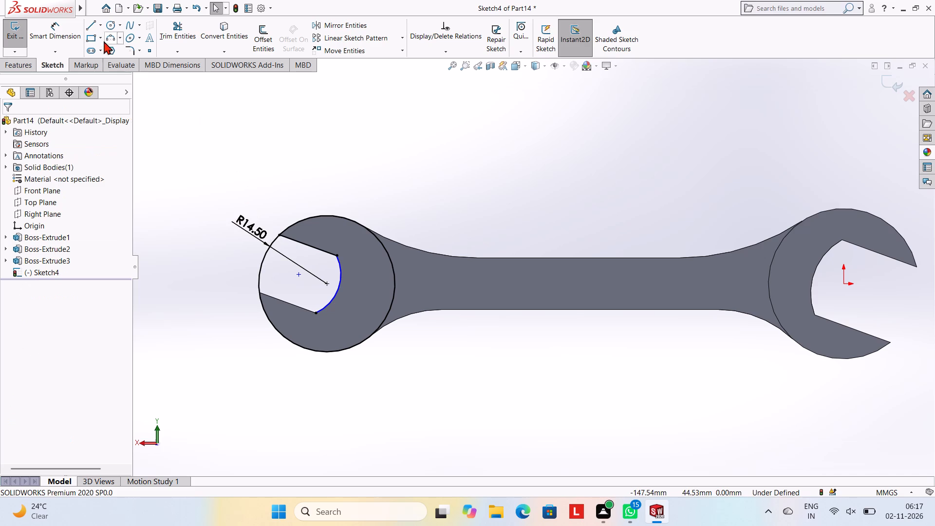
Draw a line along the smaller end's lower straight jaw edge, from the inner arc's lower end to the circle.
left_click(89, 20)
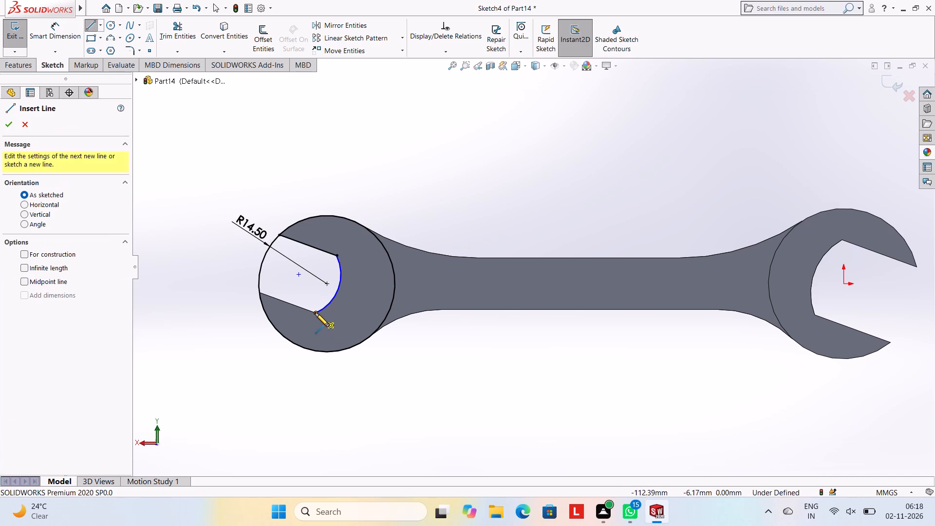
left_click(315, 313)
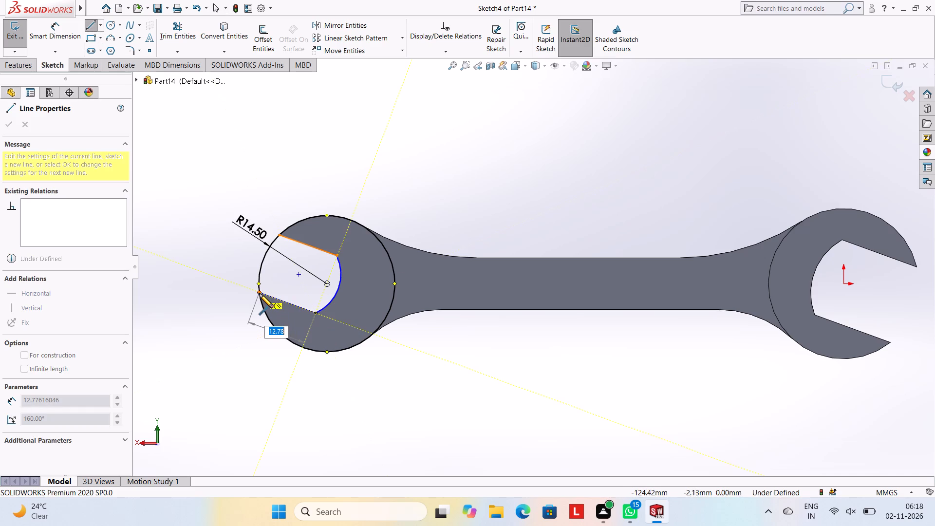
left_click(258, 292)
key("Escape")
key("Escape")
Trim away the part of the 14.5 mm radius circle that crosses the smaller jaw's open mouth.
left_click(189, 28)
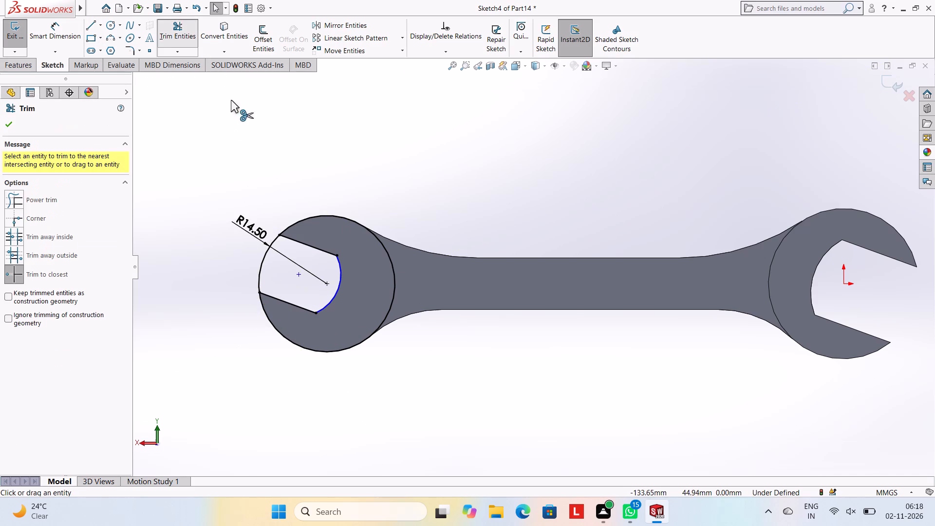
left_click(263, 254)
key("Escape")
key("Escape")
key("Escape")
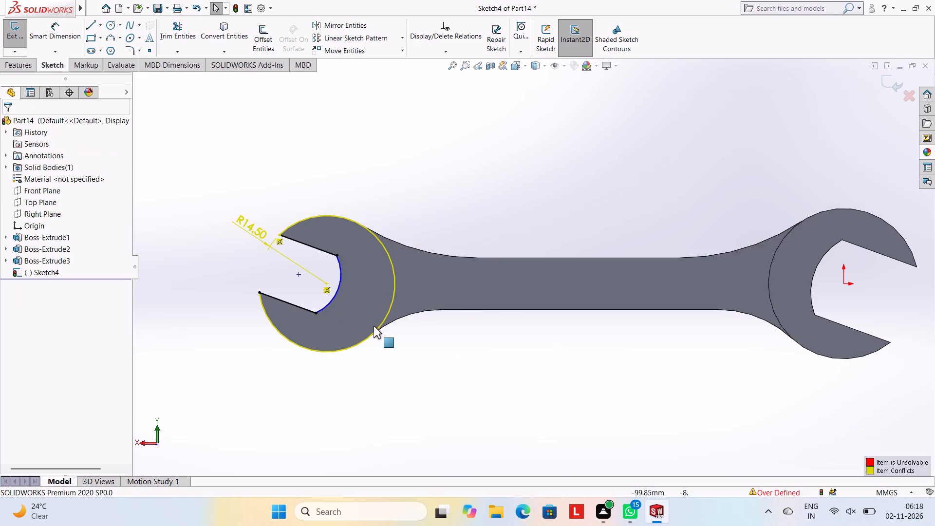
key("Escape")
key("Escape")
Delete the R14.50 radius dimension from the smaller end's outer arc.
right_click(252, 231)
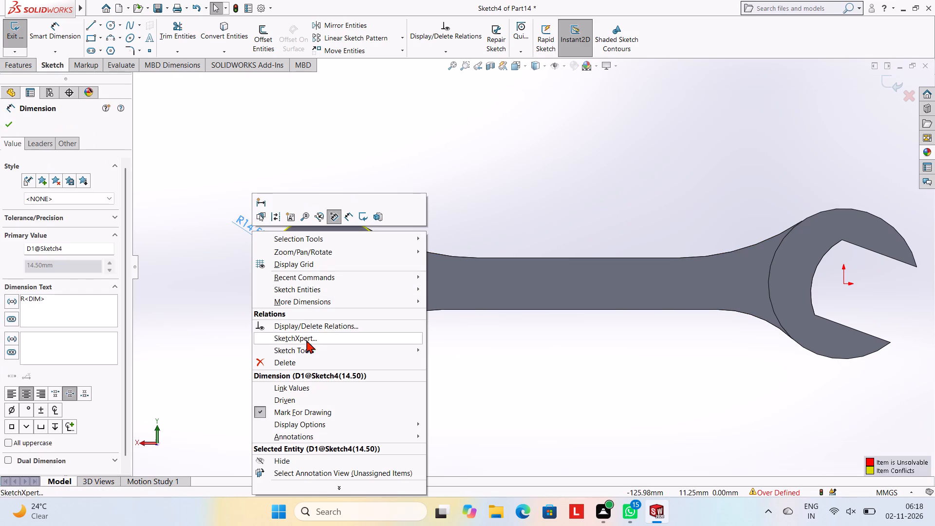
left_click(294, 366)
key("Escape")
key("Escape")
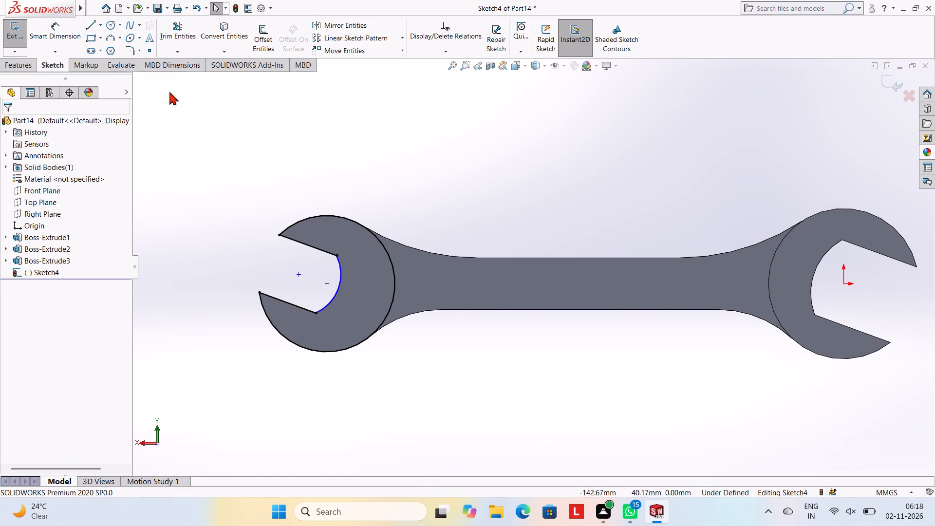
Add a 9 mm radius dimension to the smaller end's inner jaw arc.
left_click(63, 25)
left_click(337, 289)
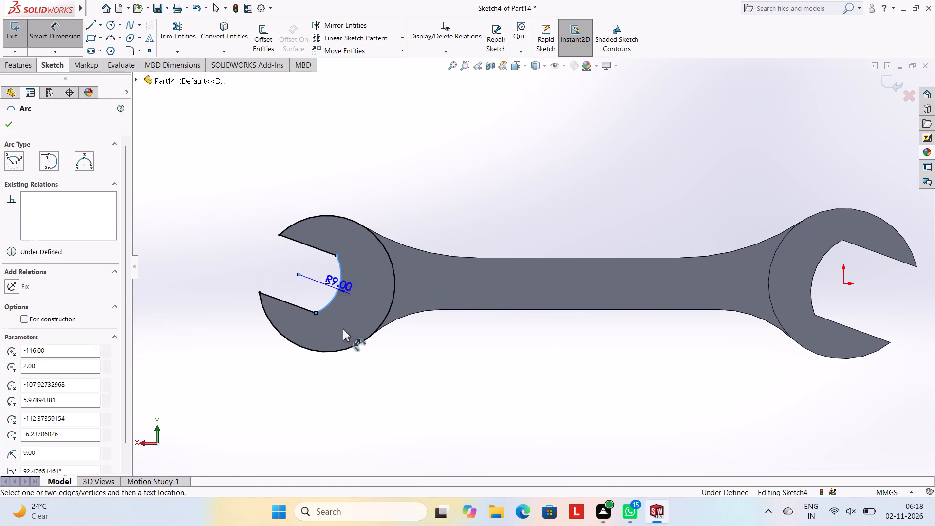
left_click(353, 395)
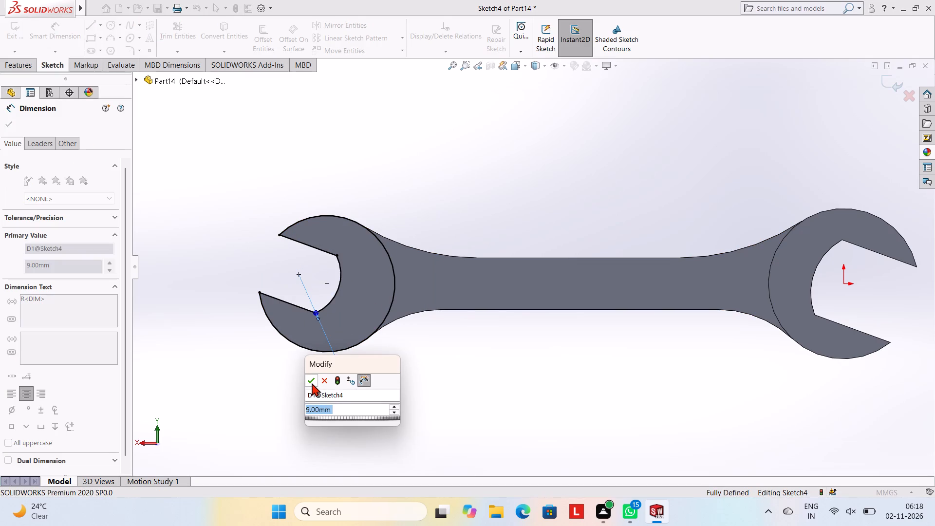
left_click(312, 383)
left_click(417, 377)
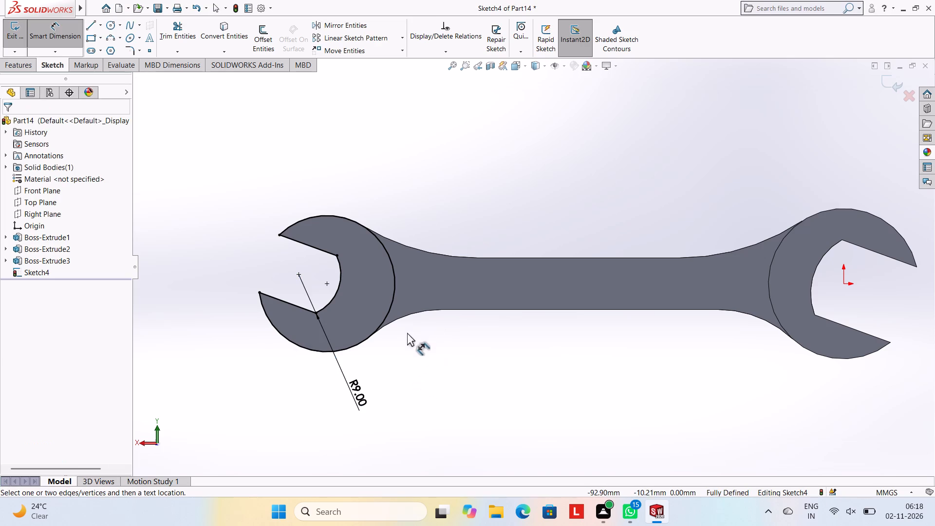
Extrude the smaller end's jaw profile by a blind 1 mm, merged with the wrench body.
left_click(22, 65)
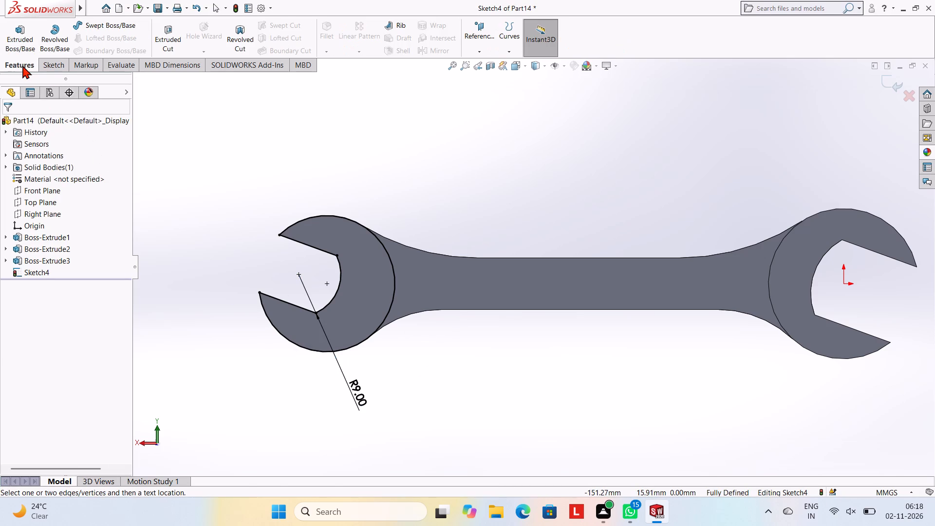
left_click(20, 38)
middle_click_drag(514, 364, 505, 295)
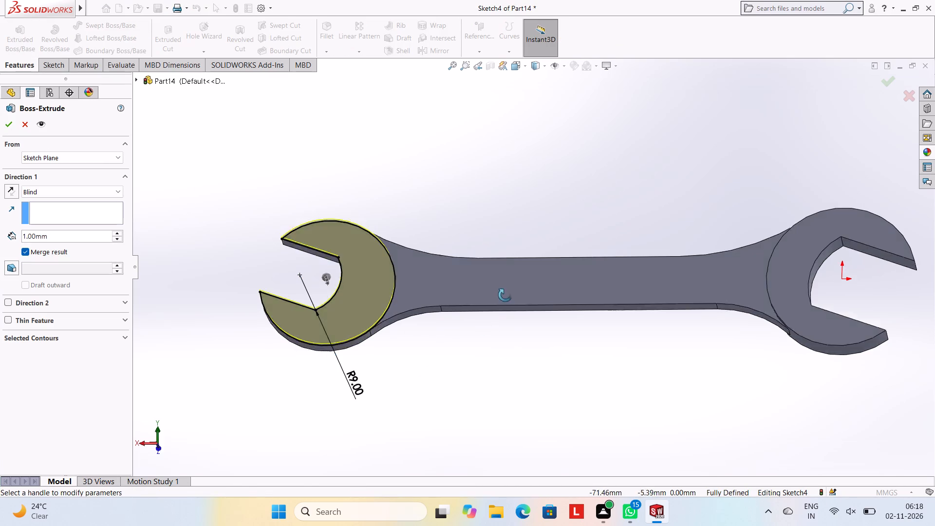
middle_click_drag(505, 295, 490, 187)
left_click(12, 122)
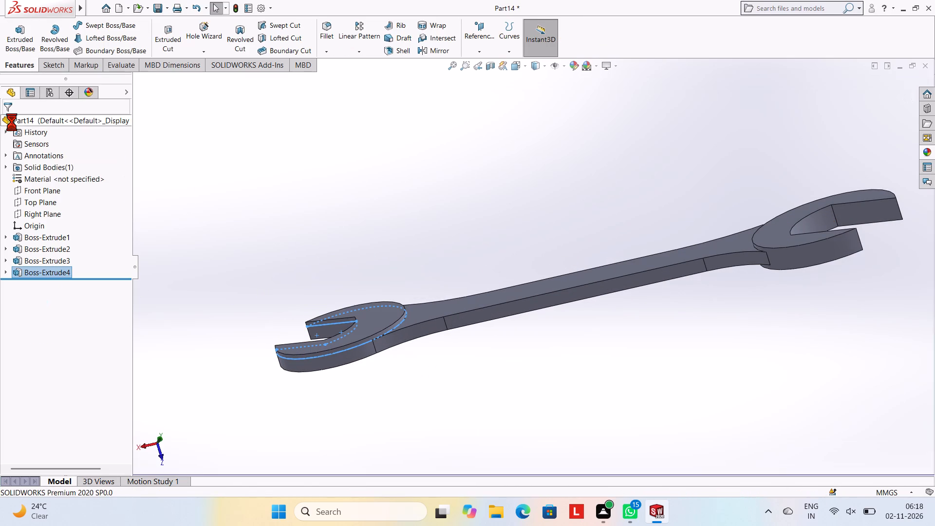
left_click(344, 224)
Start a new sketch on the wrench body's opposite flat face, where the smaller end has no pad, viewed square-on.
middle_click_drag(561, 245, 568, 202)
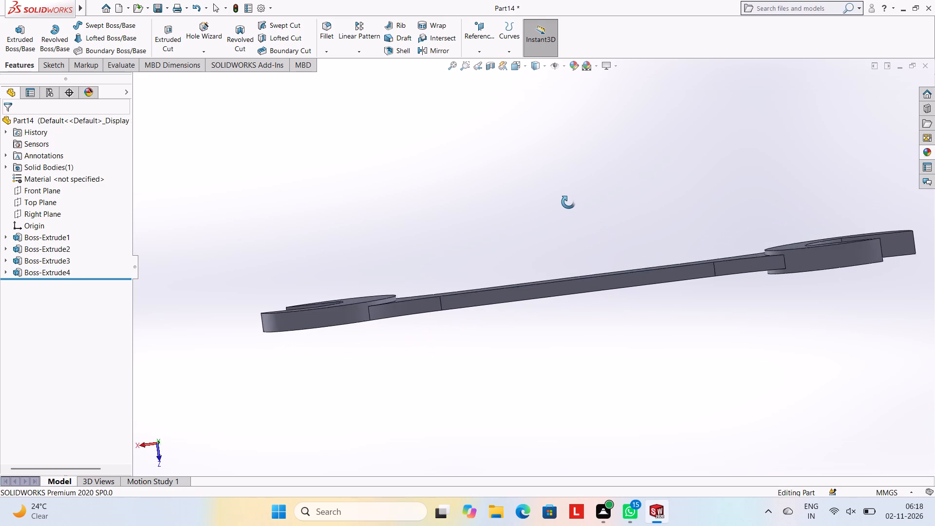
middle_click_drag(568, 202, 583, 201)
middle_click_drag(582, 375, 564, 231)
scroll(564, 231, "up", 1)
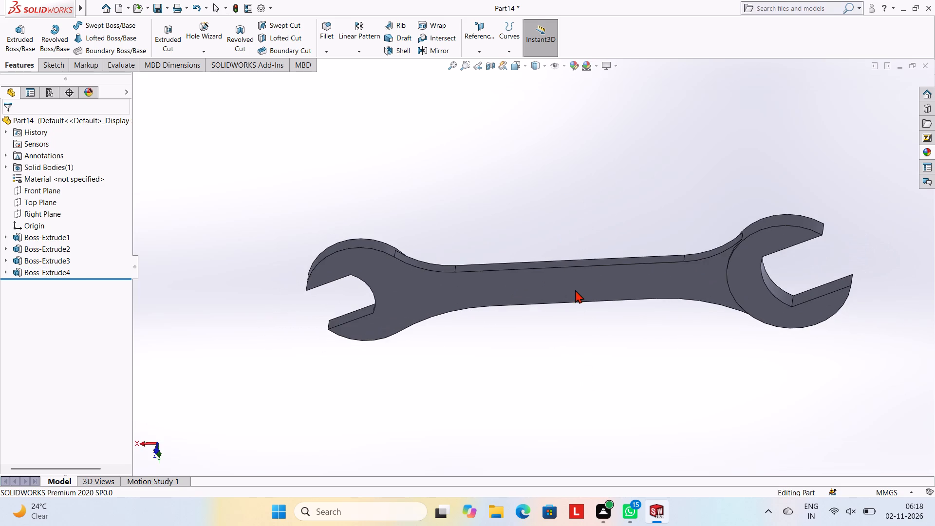
middle_click_drag(568, 220, 565, 200)
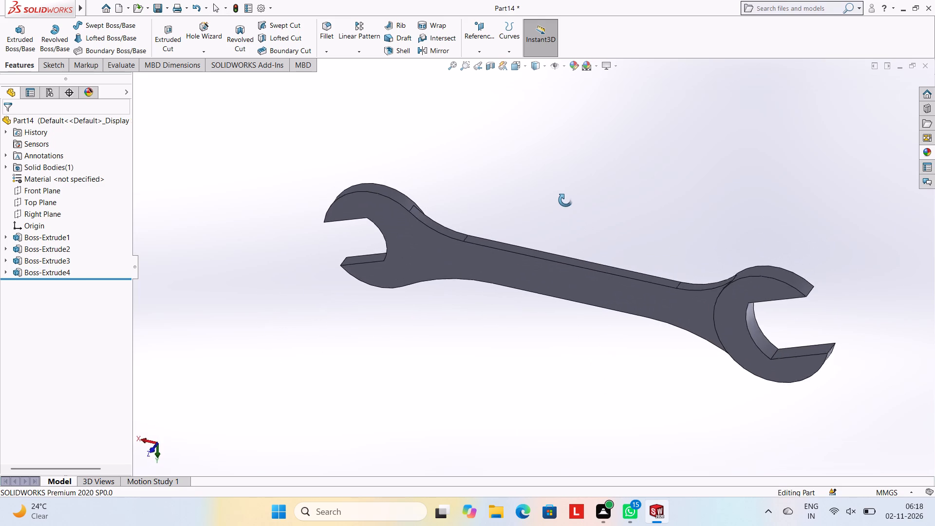
middle_click_drag(565, 200, 585, 186)
middle_click_drag(609, 348, 641, 234)
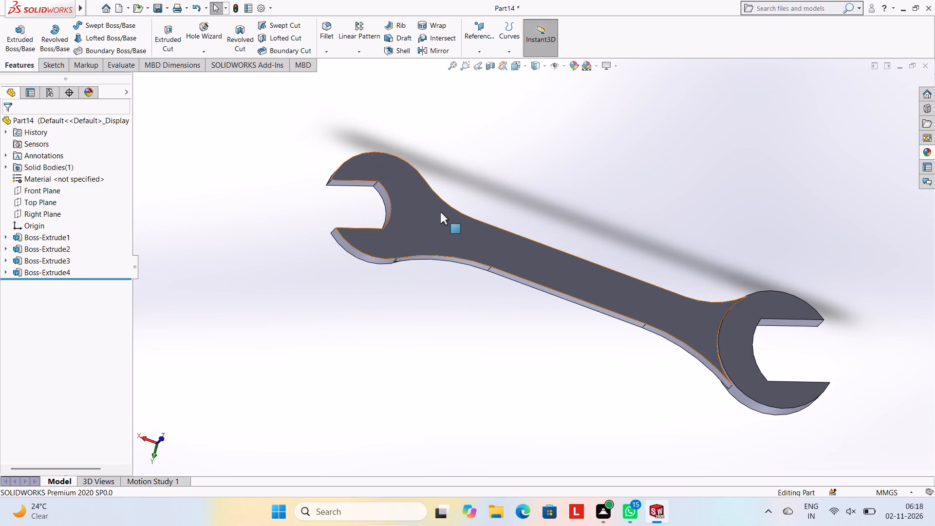
left_click(418, 215)
left_click(460, 186)
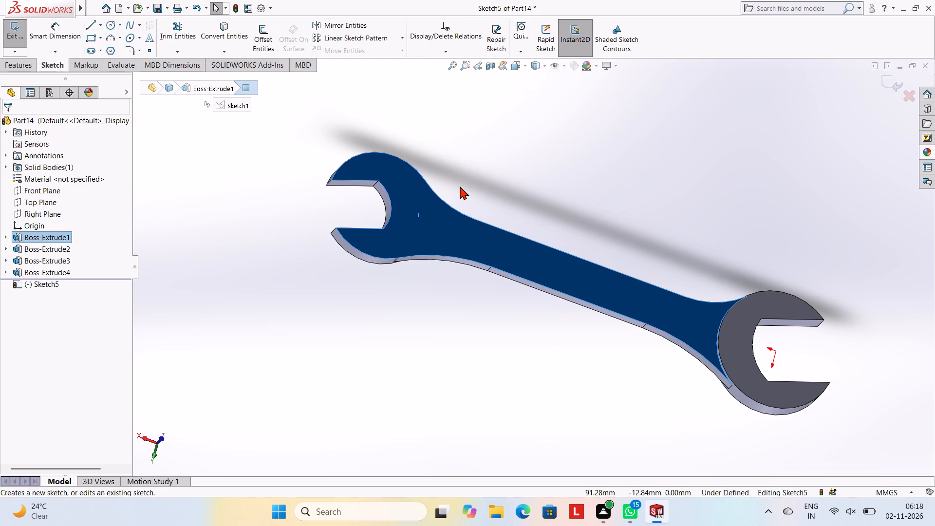
key("ctrl+8")
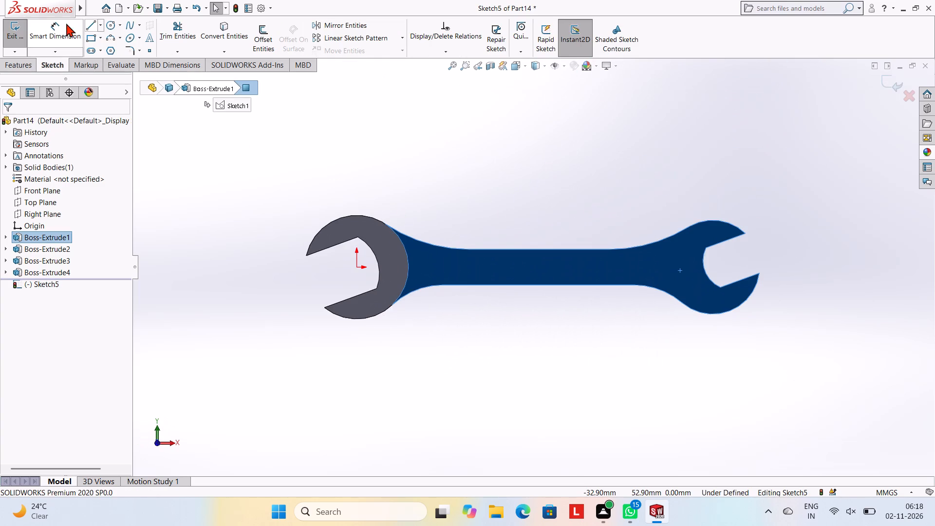
Draw a 14.5 mm radius circle at the smaller end, centred at X 110, Y 0 on its outer arc's centre.
left_click(110, 26)
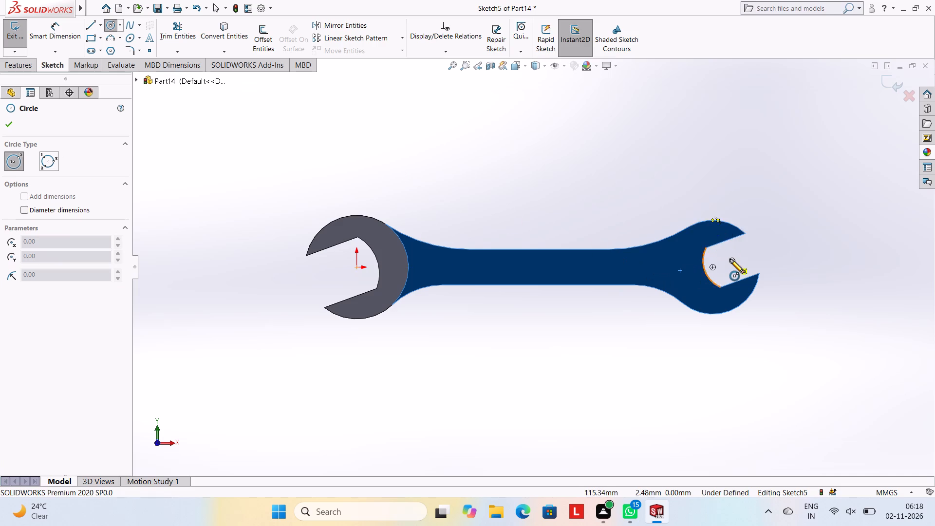
scroll(730, 259, "up", 2)
scroll(730, 259, "down", 4)
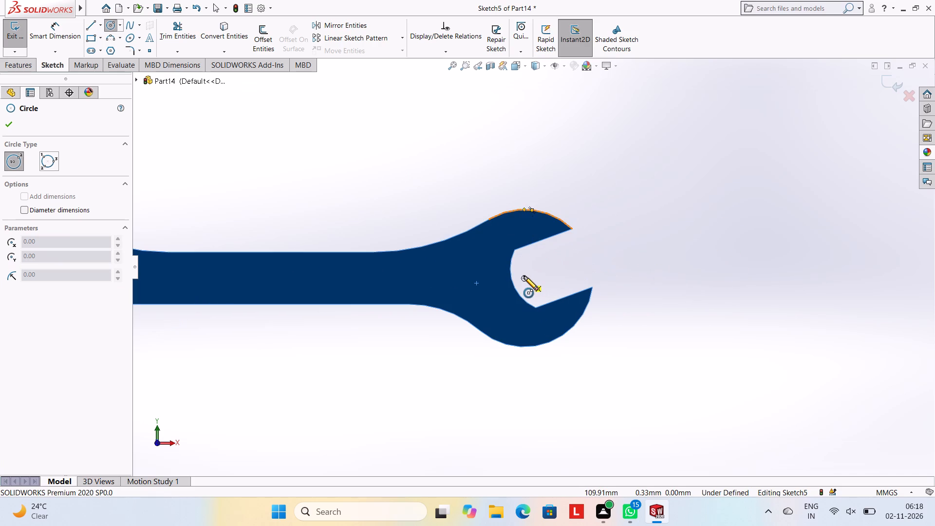
left_click(524, 278)
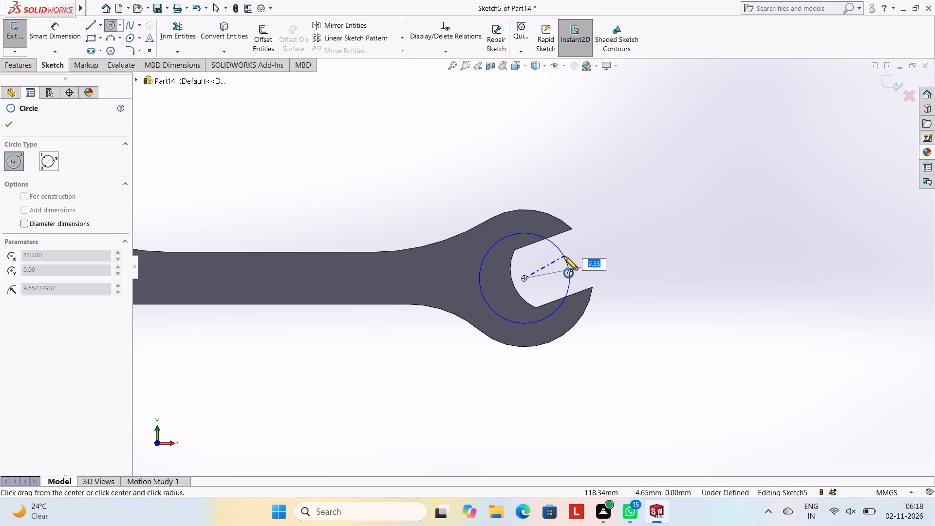
type("14.5")
key("Return")
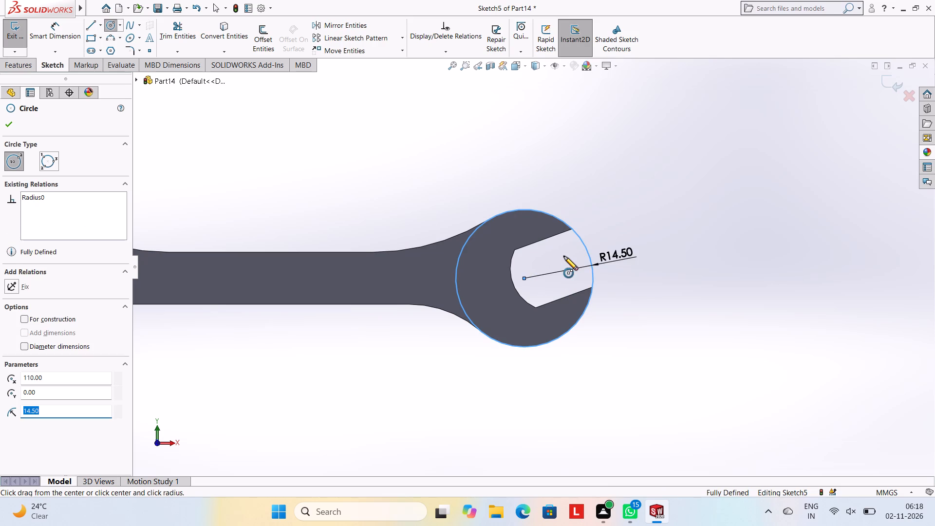
key("Escape")
key("Escape")
key("Escape")
key("Escape")
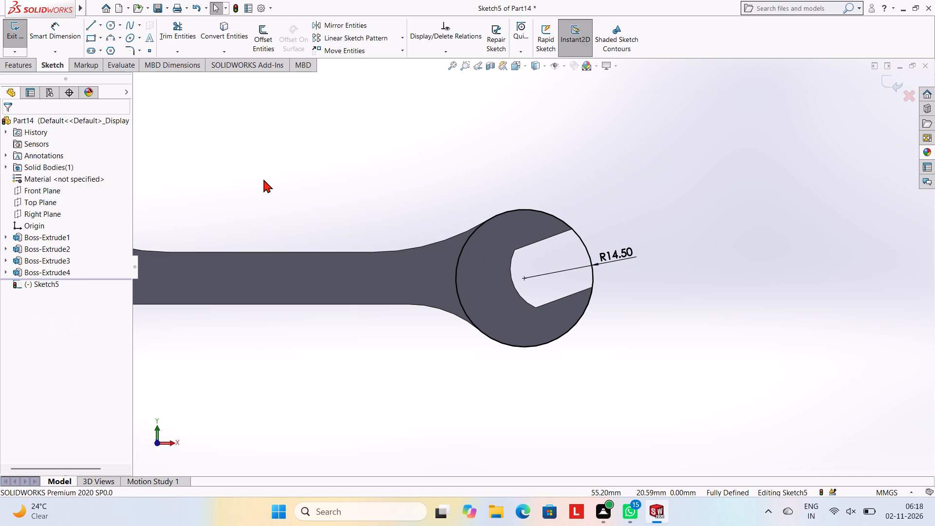
Draw a three-point arc of 9 mm radius along the smaller end's inner jaw curve, joining the straight edges' inner ends.
left_click(111, 34)
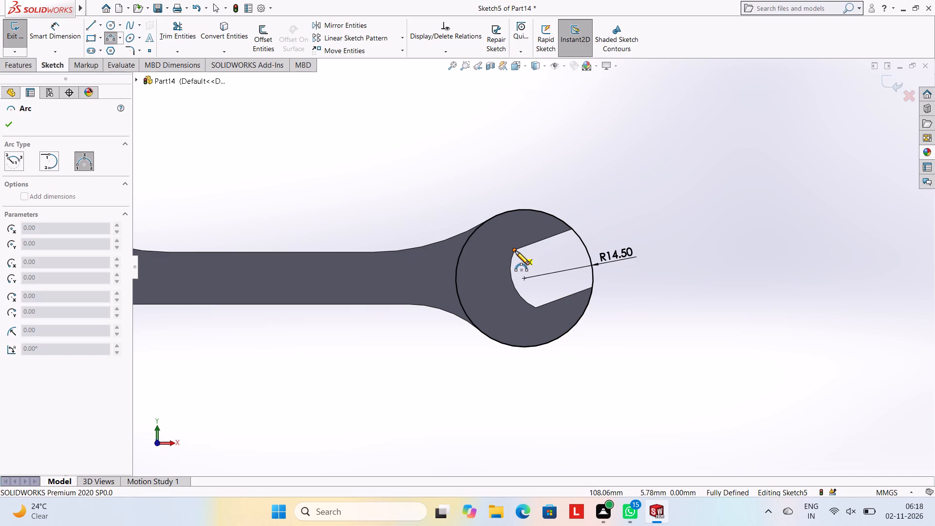
left_click(515, 250)
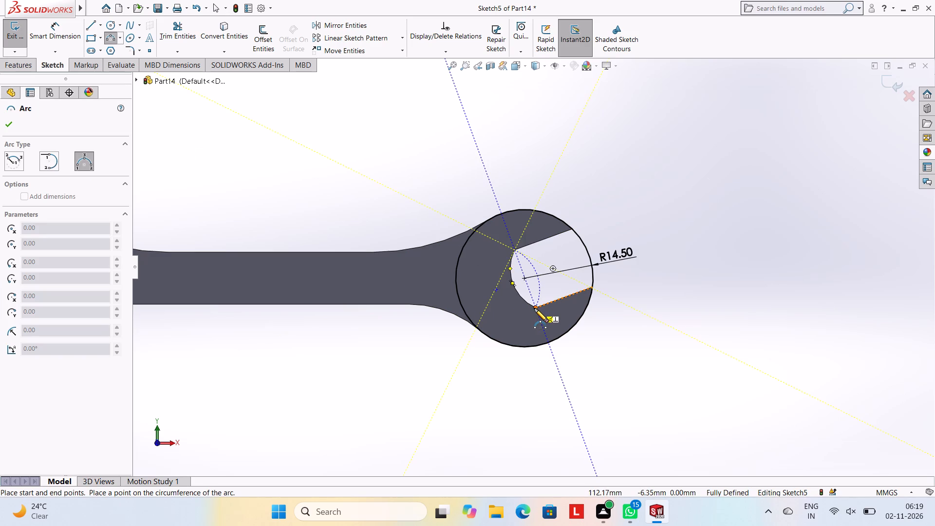
left_click(536, 308)
left_click(514, 285)
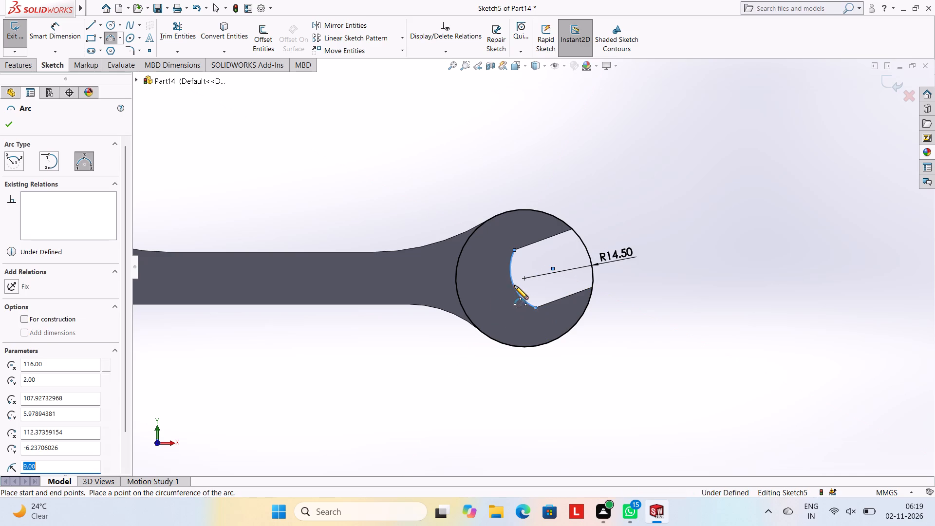
key("Escape")
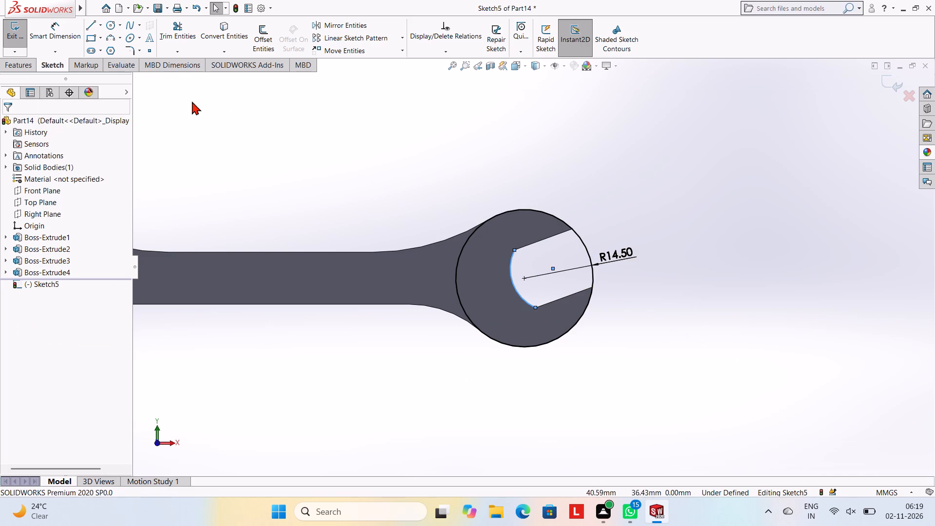
Draw a line along the smaller end's upper straight jaw edge, from the inner arc's upper end to the circle.
left_click(91, 20)
key("Escape")
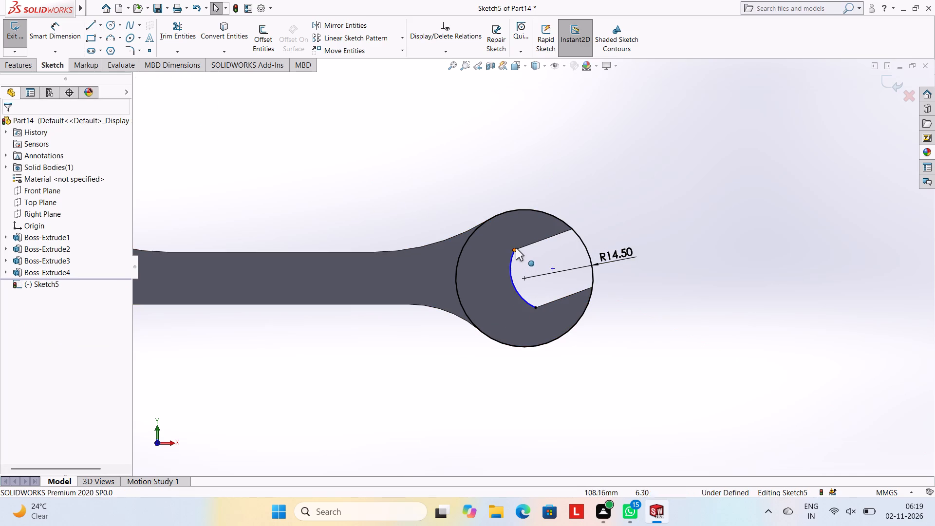
left_click(513, 248)
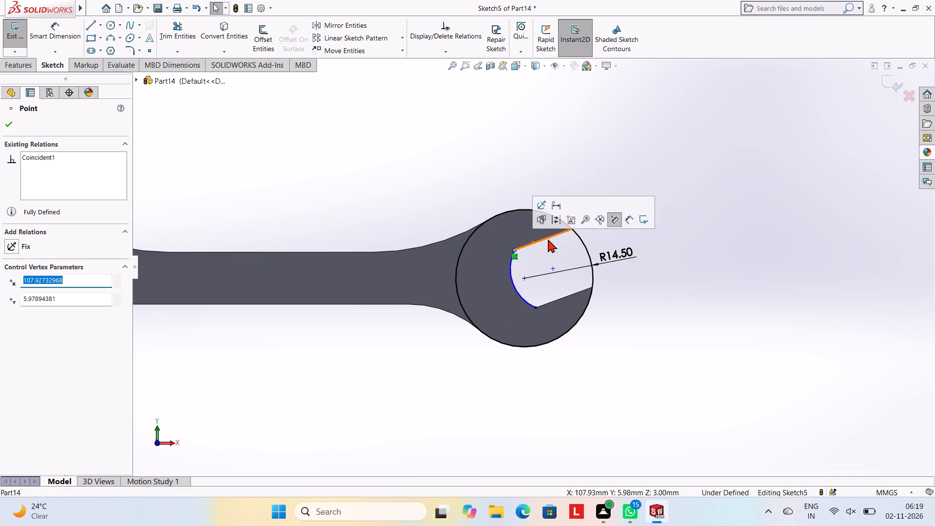
key("Escape")
key("Escape")
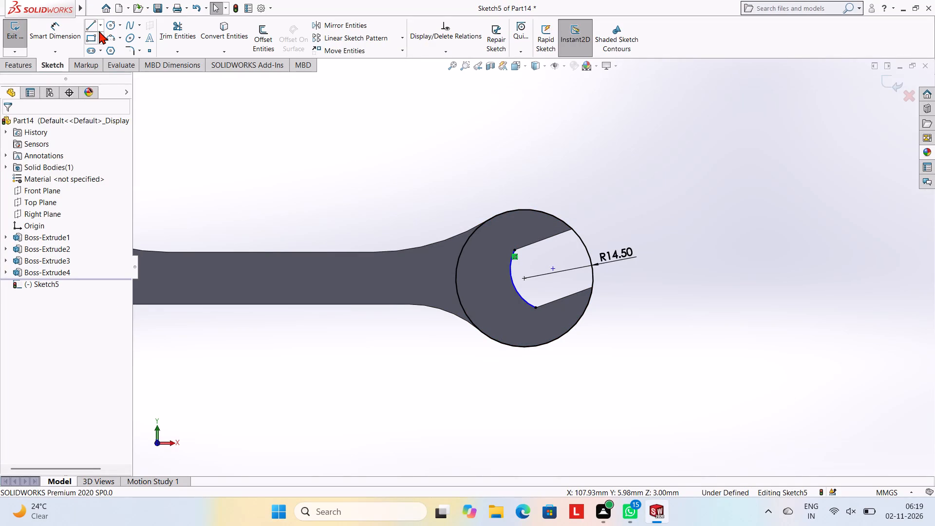
left_click(91, 21)
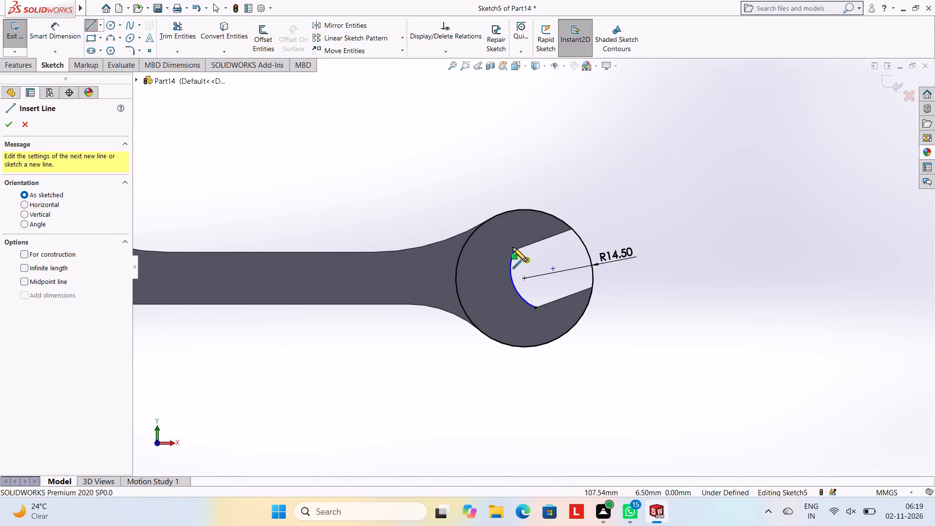
left_click(514, 249)
left_click(572, 227)
key("Escape")
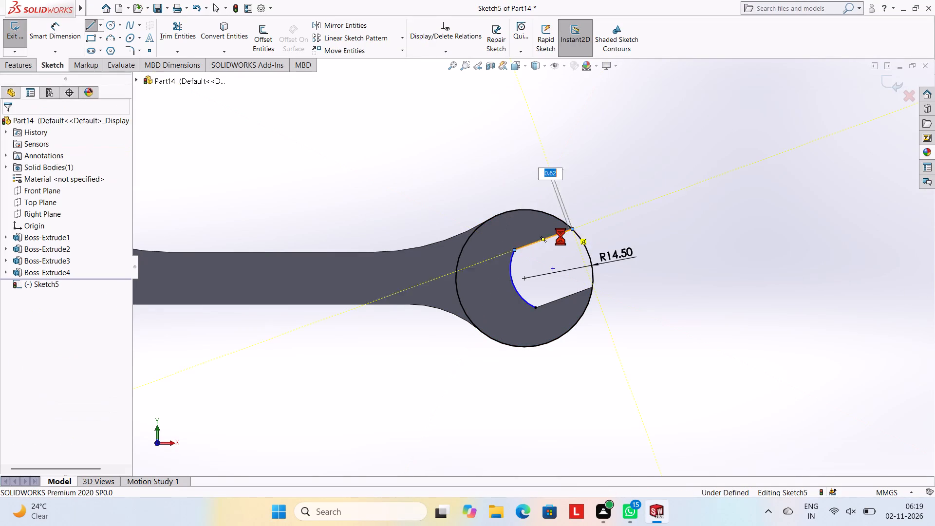
key("Escape")
key("Escape")
Draw a line along the smaller end's lower straight jaw edge, from the inner arc's lower end to the circle.
left_click(93, 24)
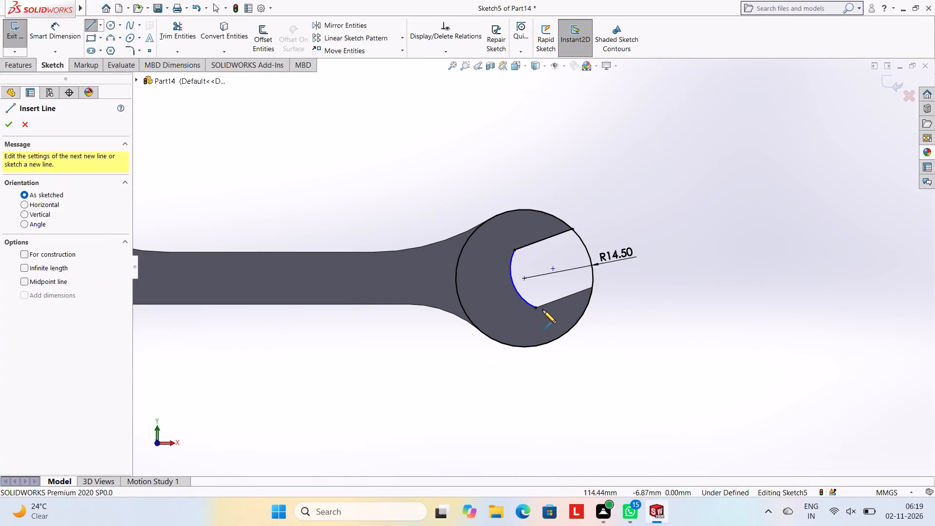
left_click(535, 306)
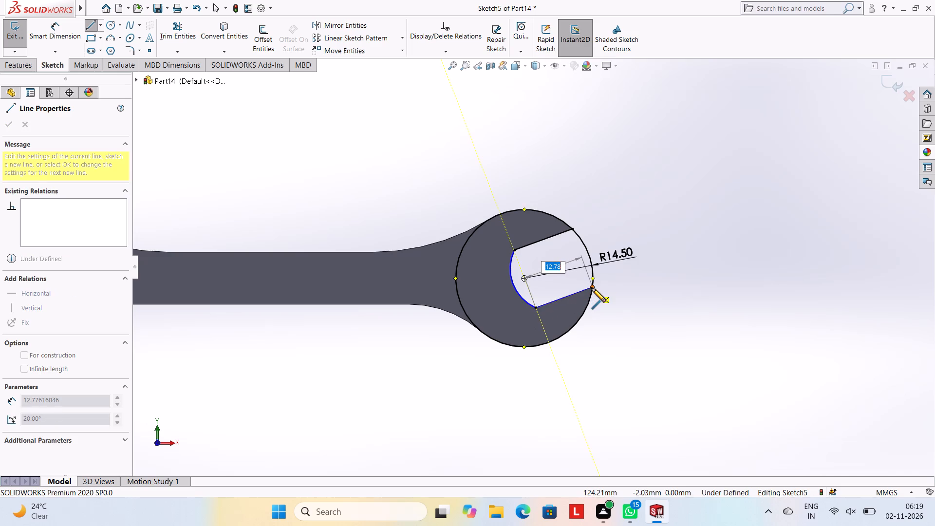
left_click(592, 288)
key("Escape")
key("Escape")
key("Escape")
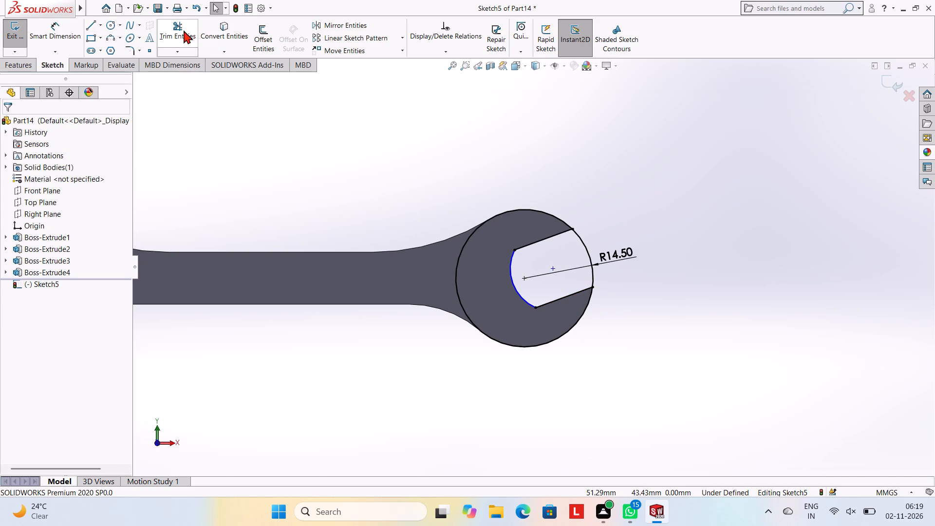
Trim away the part of the 14.5 mm radius circle that spans the smaller end's jaw opening.
left_click(183, 30)
left_click(578, 238)
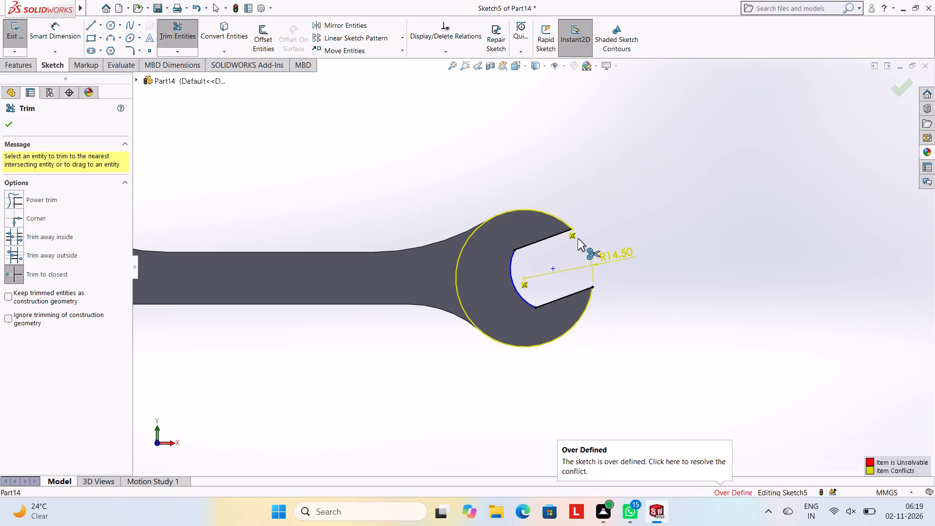
key("Escape")
key("Escape")
Delete the R14.50 radius dimension from the smaller end's outer arc.
right_click(619, 253)
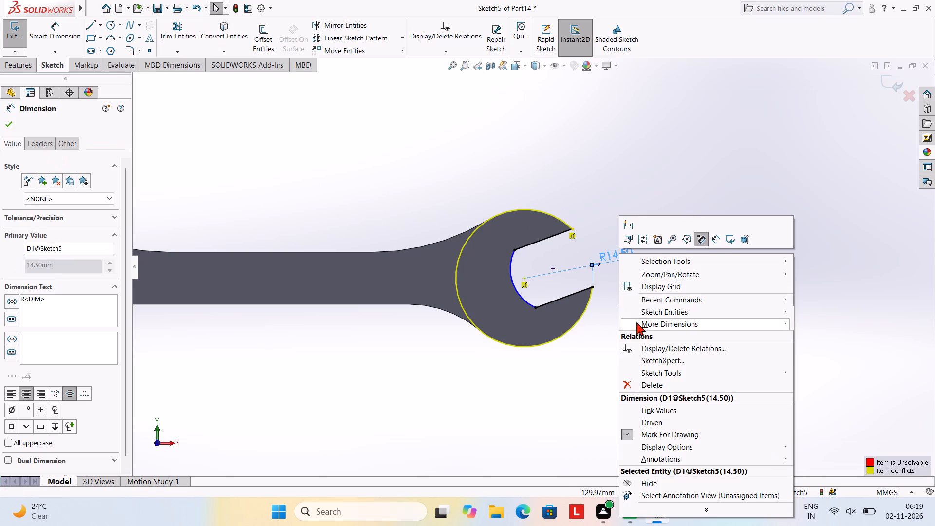
left_click(645, 379)
key("Escape")
Add a 9 mm radius dimension to the smaller end's inner jaw arc.
left_click(56, 28)
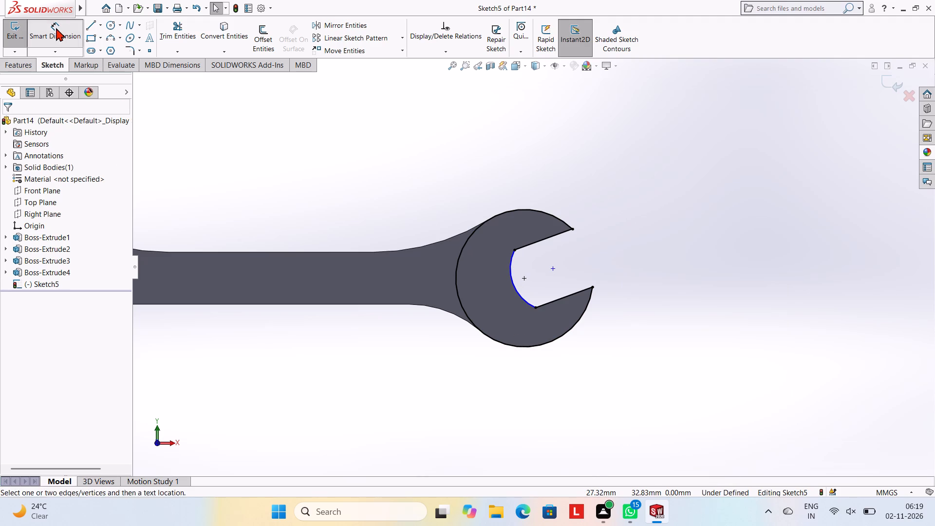
left_click(511, 282)
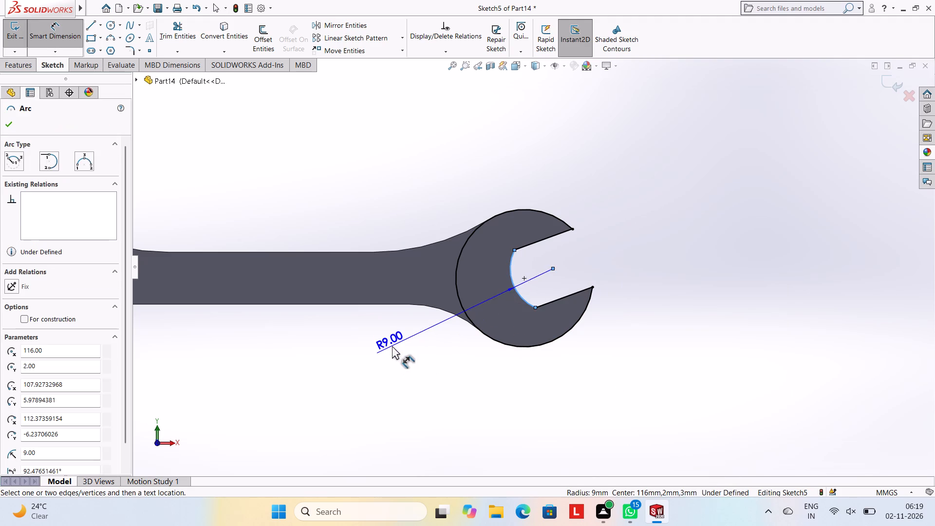
left_click(392, 346)
left_click(348, 329)
left_click(296, 351)
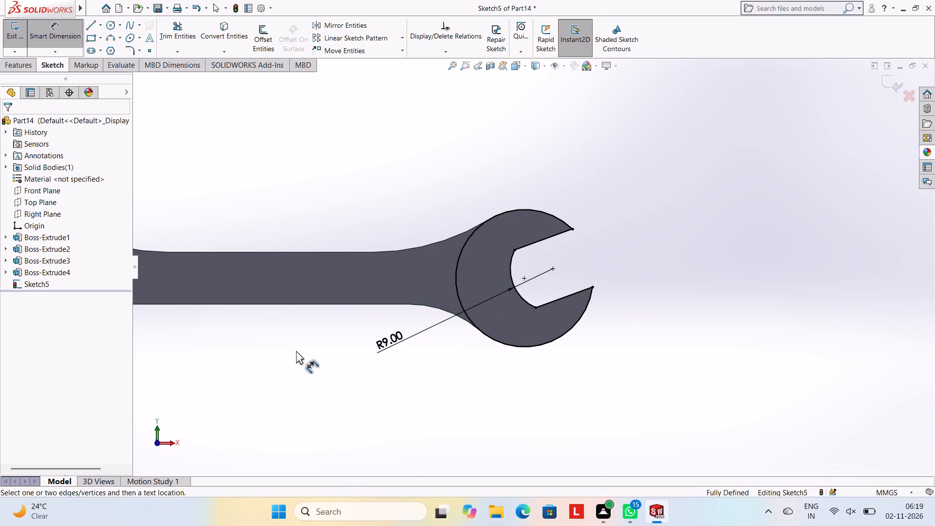
Extrude the smaller end's jaw profile 1 mm outward as a blind boss merged with the body.
scroll(297, 349, "up", 3)
left_click(20, 67)
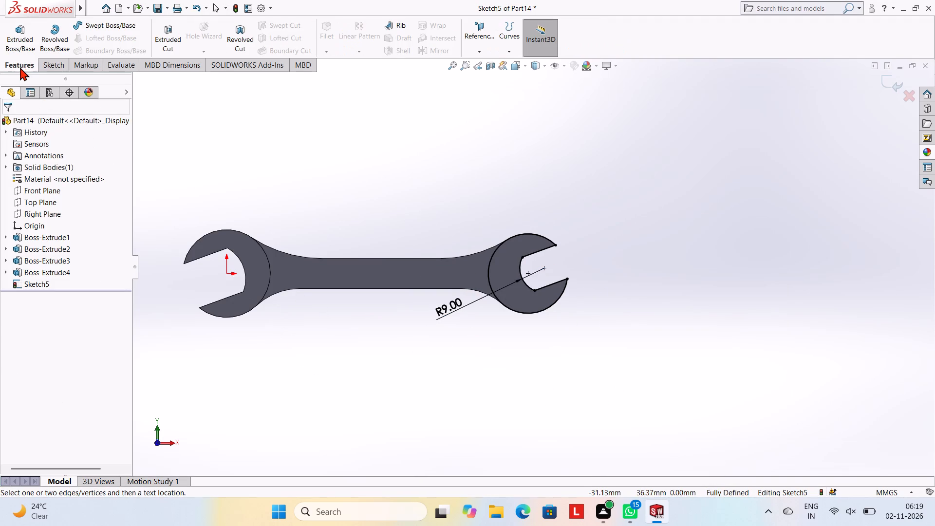
left_click(18, 30)
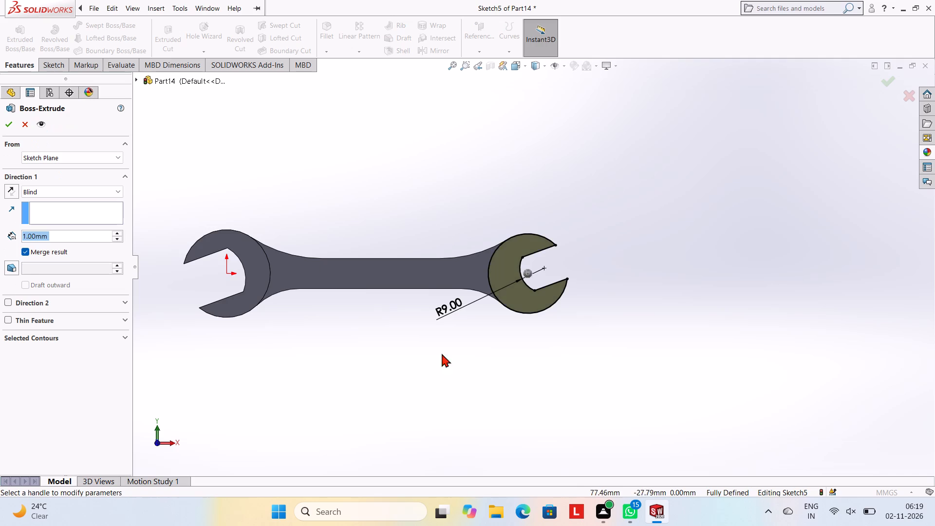
middle_click_drag(442, 355, 428, 197)
left_click(6, 124)
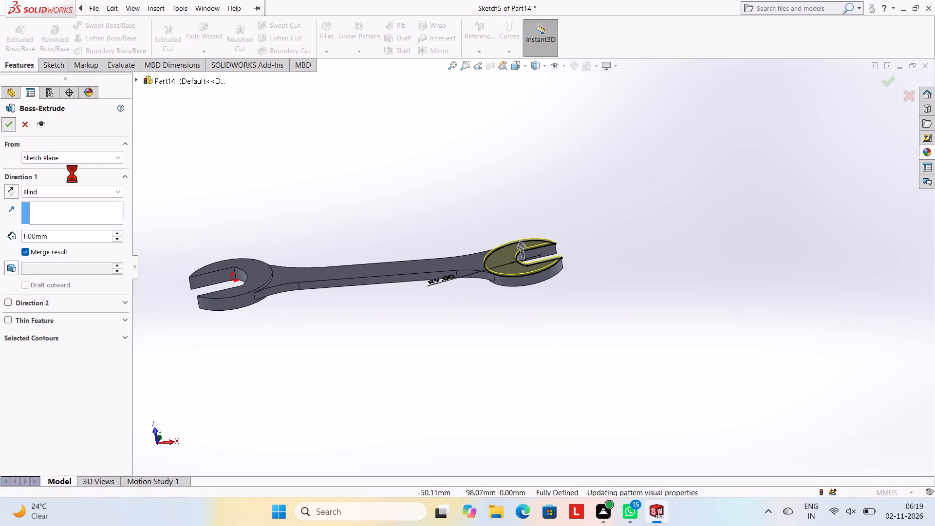
left_click(269, 179)
key("Escape")
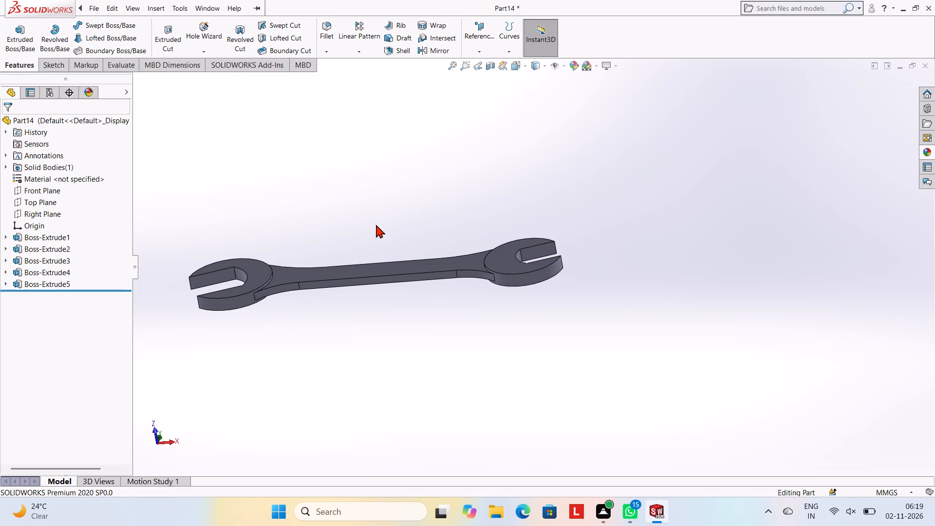
Start a new sketch on the flat face of the wrench's handle, viewed face-on.
middle_click_drag(466, 188, 465, 260)
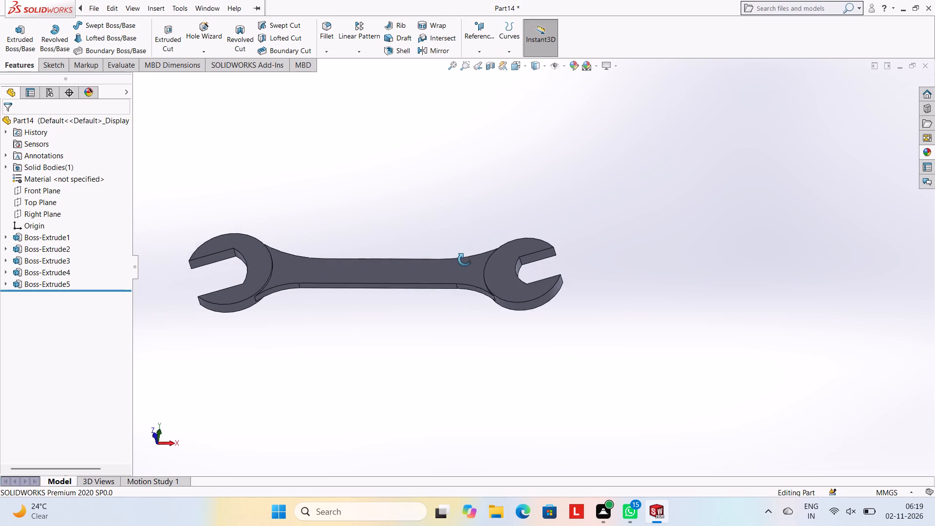
middle_click_drag(465, 260, 478, 284)
scroll(478, 284, "up", 1)
left_click(384, 269)
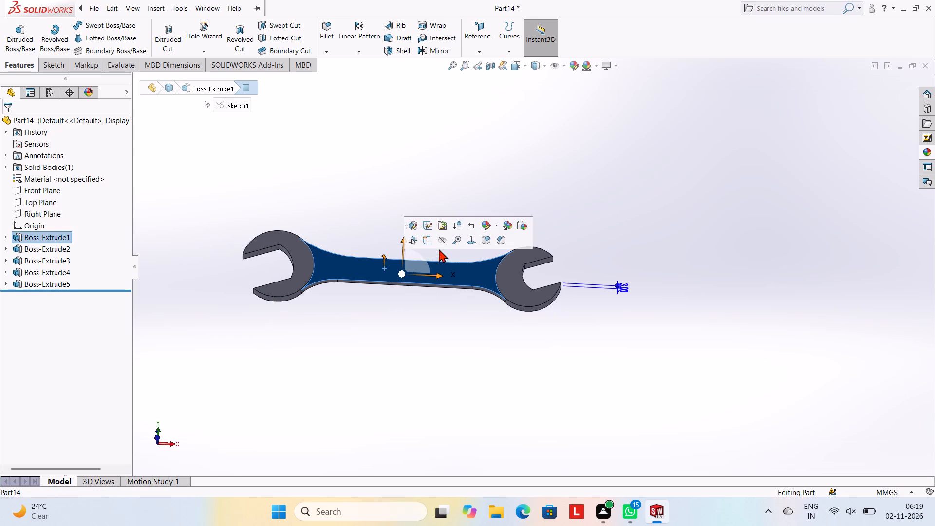
left_click(430, 242)
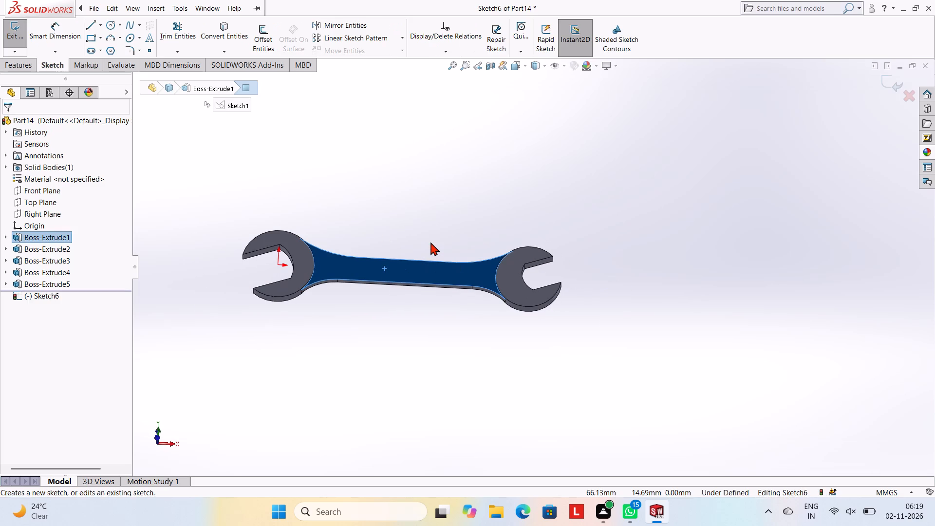
key("ctrl+8")
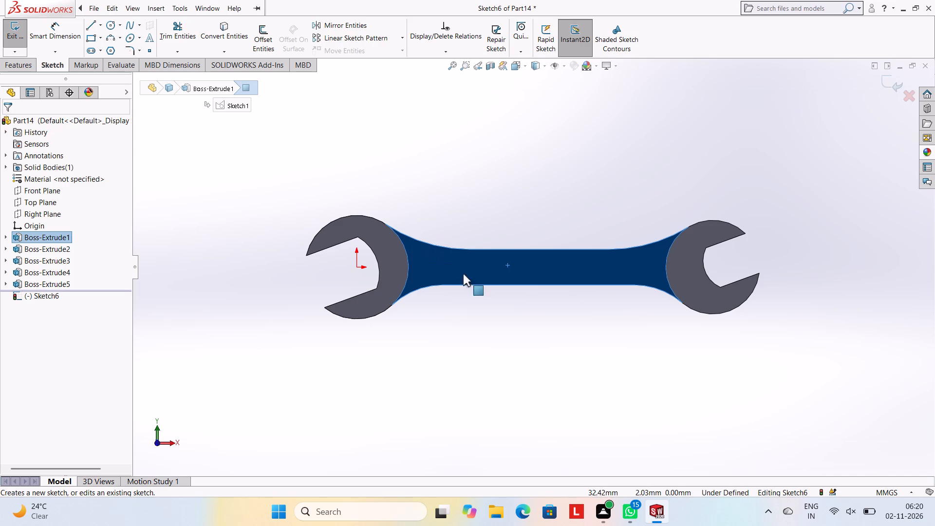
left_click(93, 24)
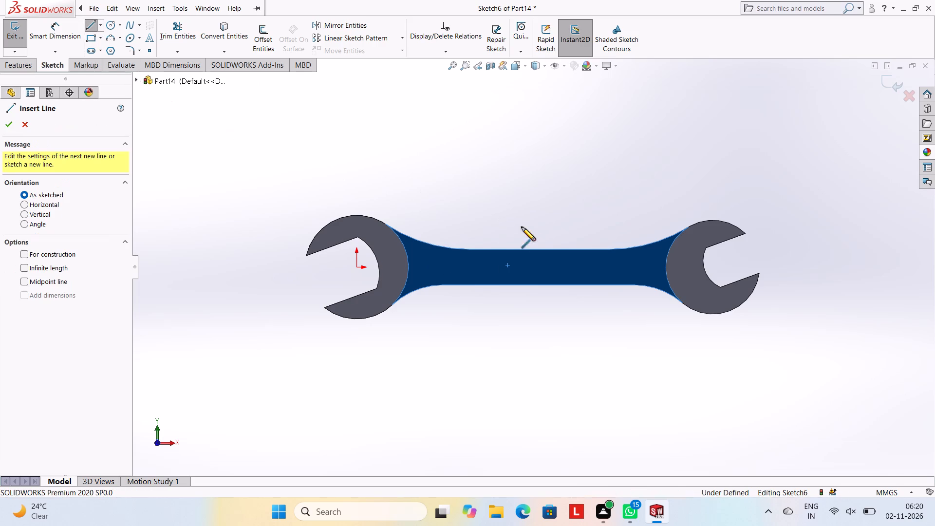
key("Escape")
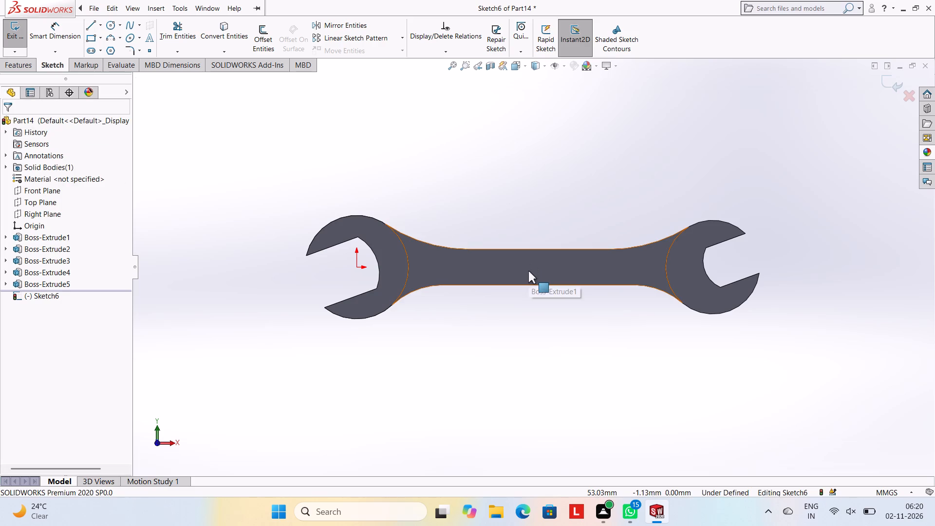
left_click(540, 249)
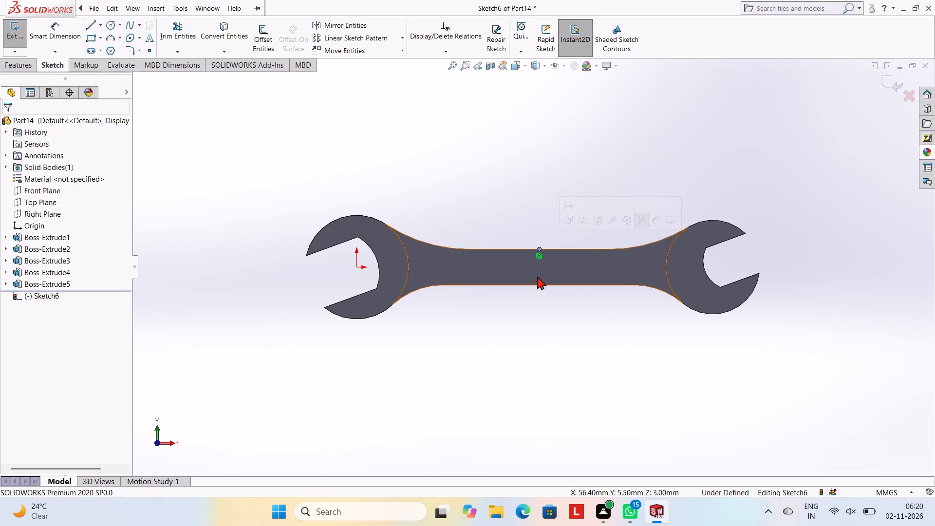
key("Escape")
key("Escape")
Draw a nearly vertical line about 11 mm long across the middle of the handle, from its upper edge to its lower edge.
left_click(92, 29)
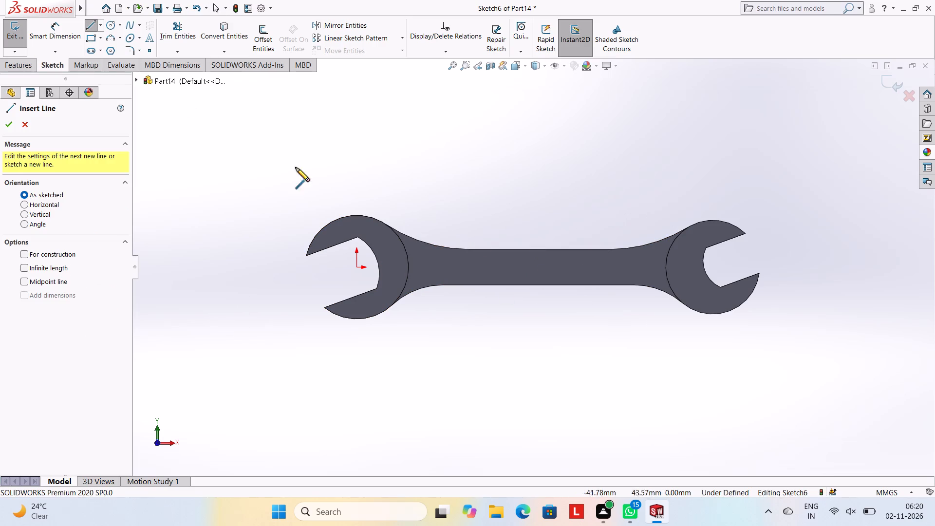
left_click(540, 248)
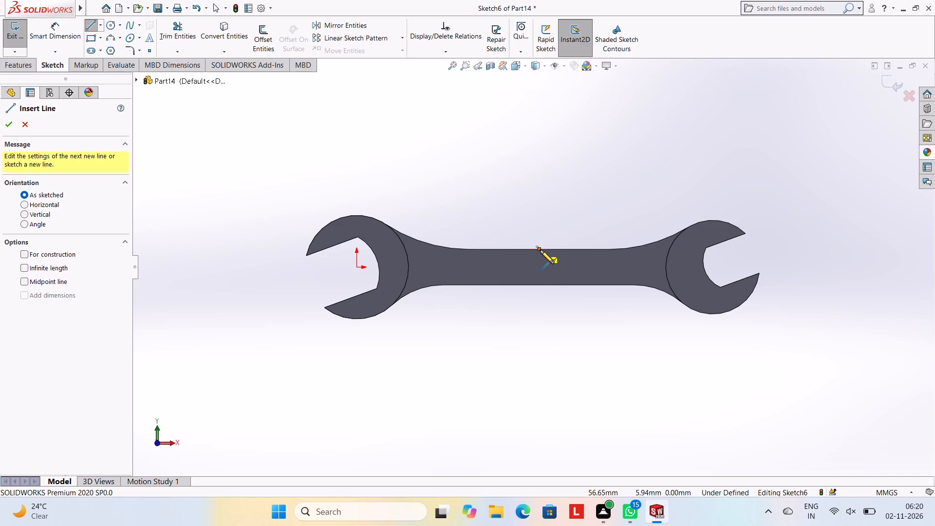
left_click(537, 286)
key("Escape")
key("Escape")
key("Escape")
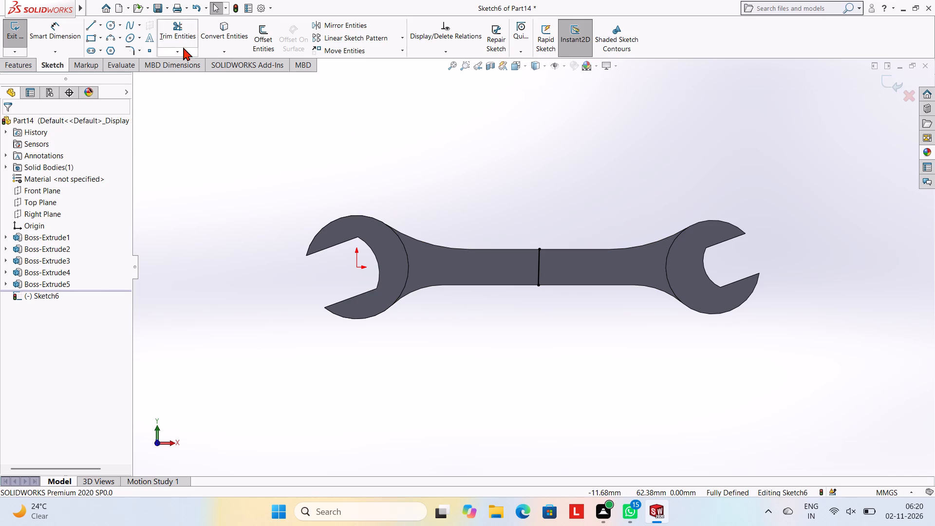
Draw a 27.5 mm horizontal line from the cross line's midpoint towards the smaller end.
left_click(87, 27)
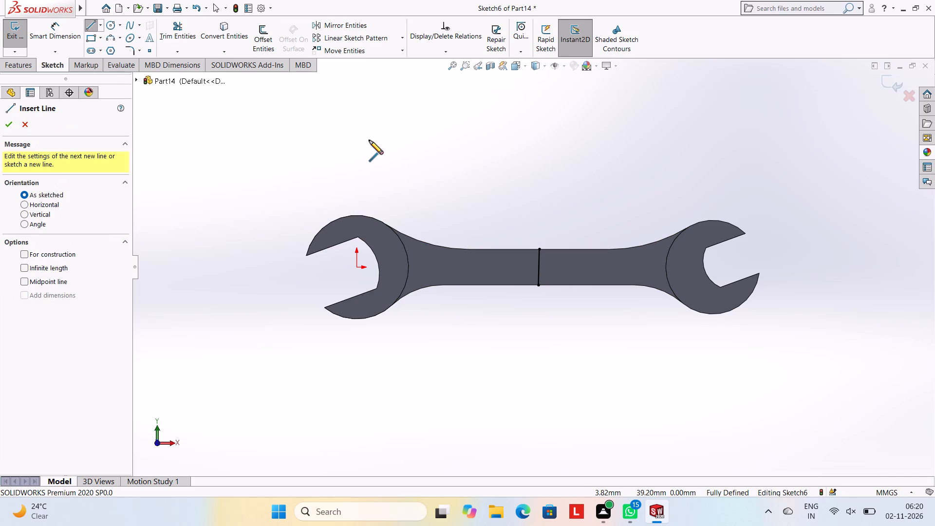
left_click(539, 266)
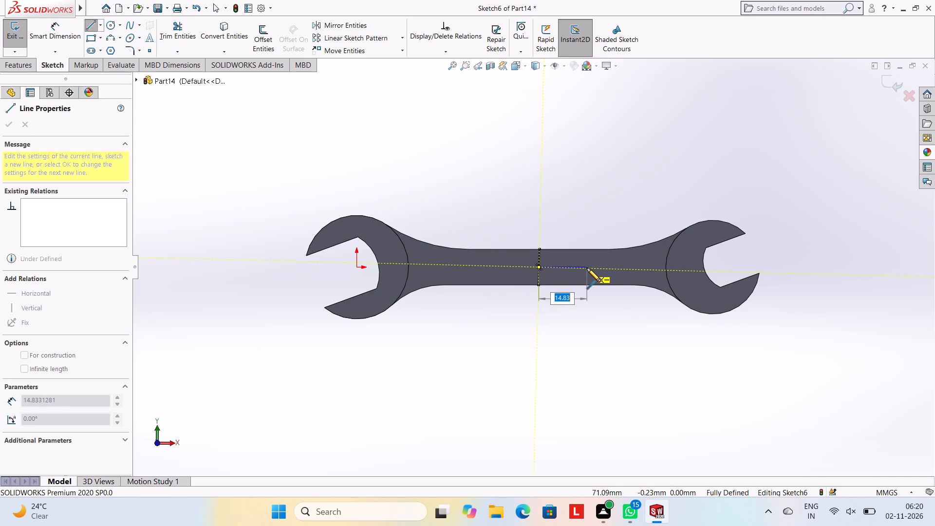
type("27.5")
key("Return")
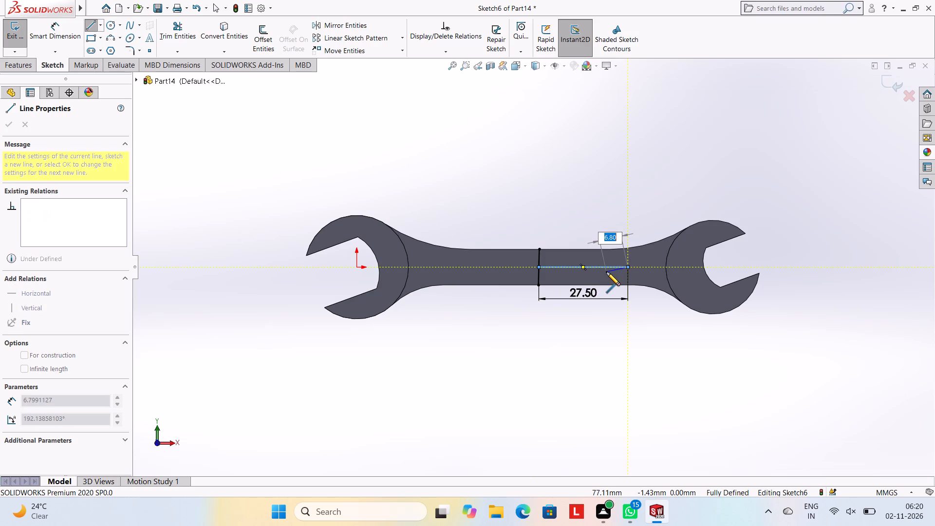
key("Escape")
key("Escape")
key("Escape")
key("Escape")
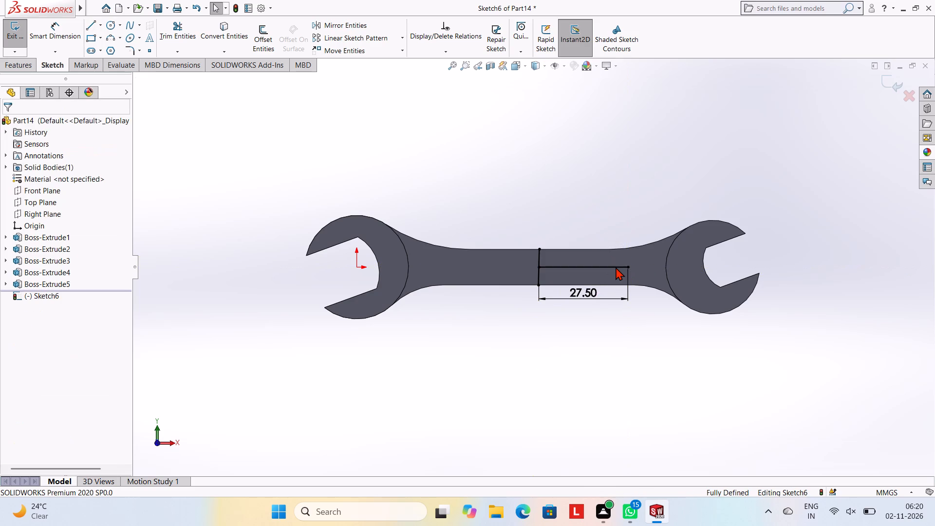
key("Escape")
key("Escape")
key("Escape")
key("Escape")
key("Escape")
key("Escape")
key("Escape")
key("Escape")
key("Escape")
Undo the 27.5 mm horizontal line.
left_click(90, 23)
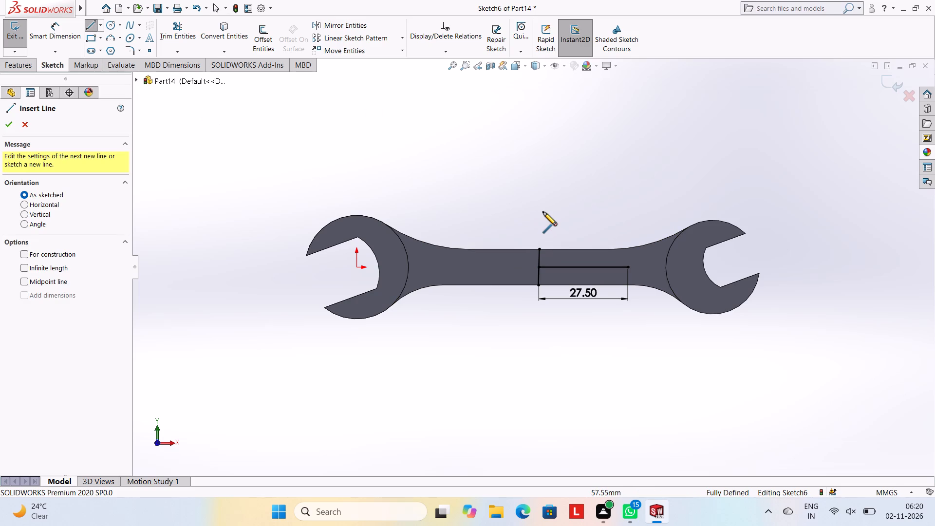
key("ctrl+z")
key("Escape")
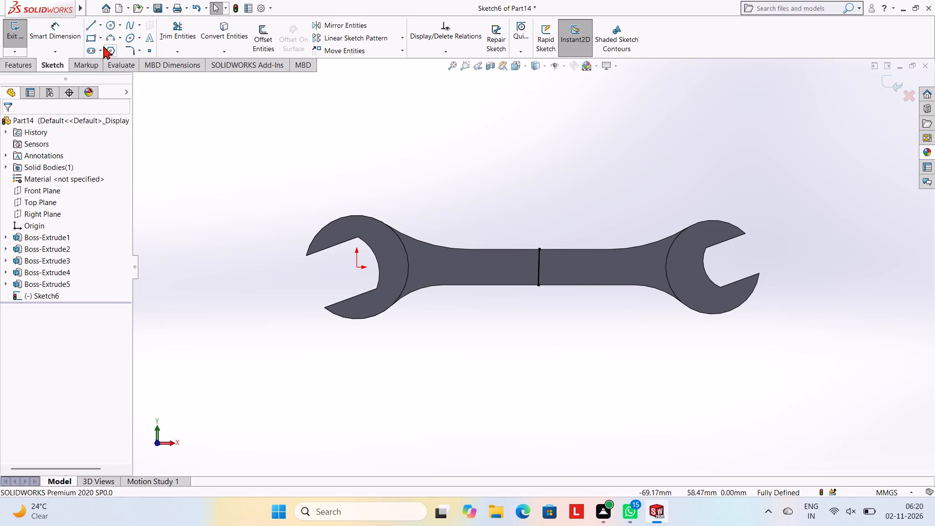
Draw a horizontal midpoint line centred on the cross line's midpoint, extending 27.5 mm to each side.
left_click(102, 23)
left_click(101, 58)
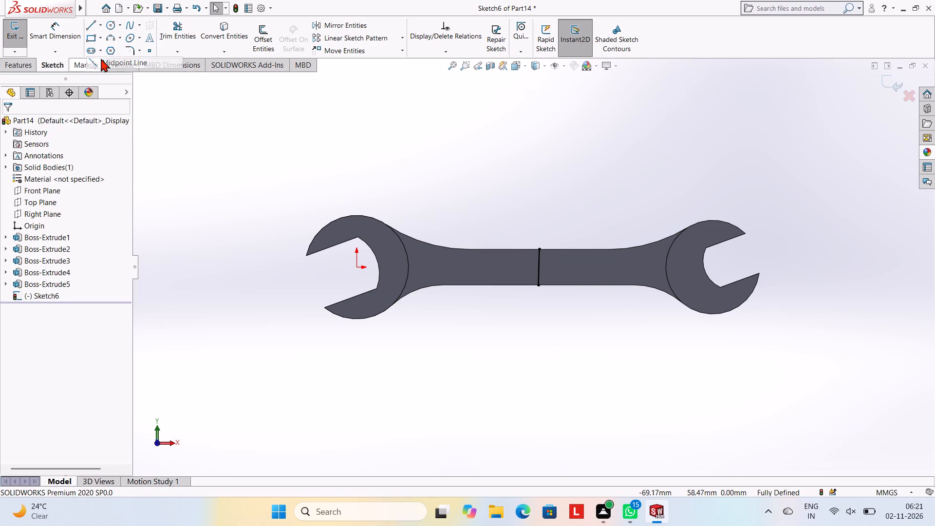
left_click(539, 267)
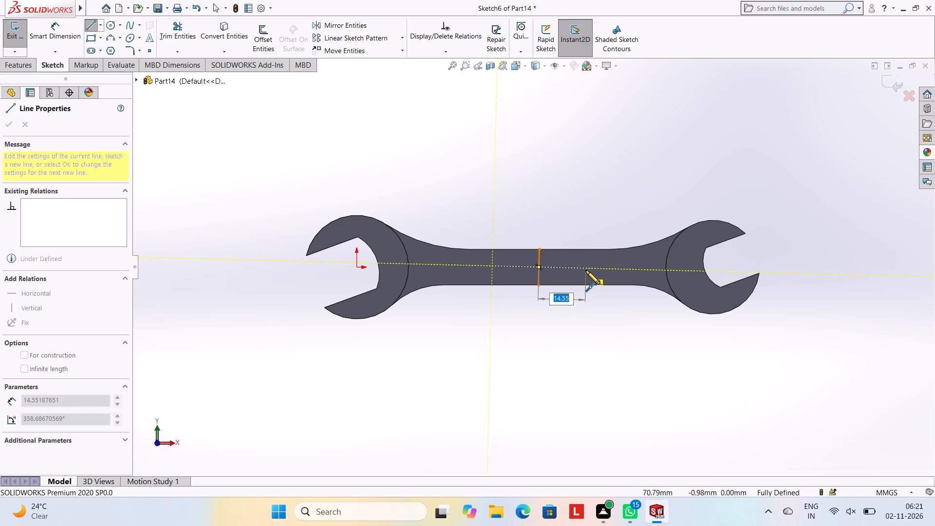
type("27.5")
key("Return")
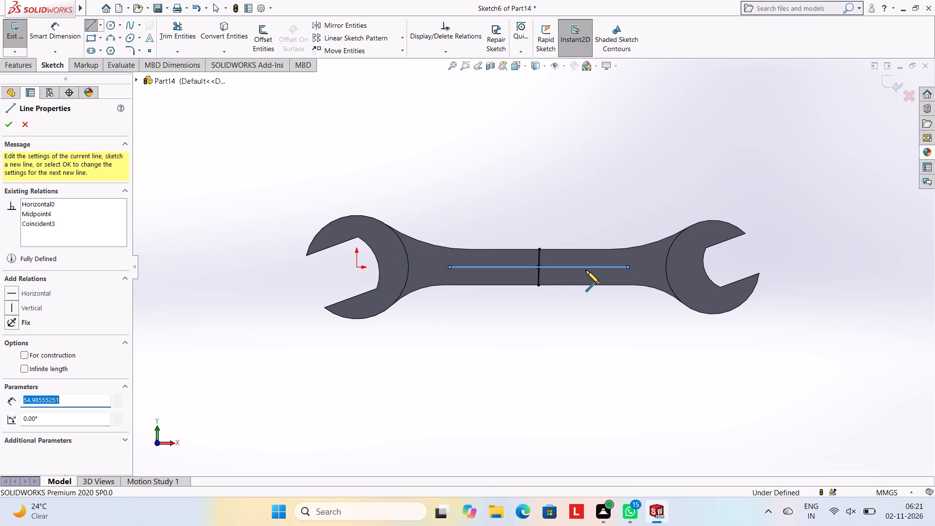
key("Escape")
key("Escape")
key("Escape")
key("Escape")
key("Escape")
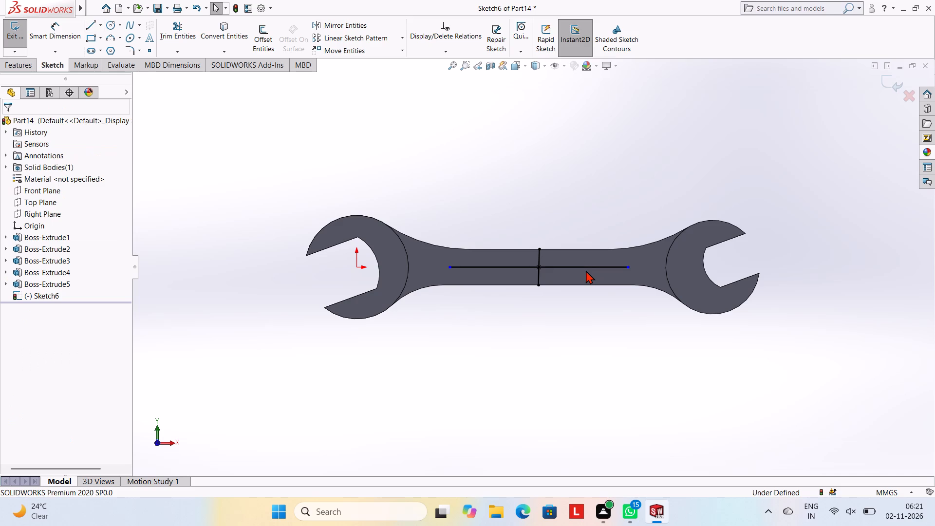
Draw a vertical midpoint line centred on the horizontal line's endpoint nearest the larger jaw, extending 3.25 mm to each side.
scroll(601, 225, "down", 2)
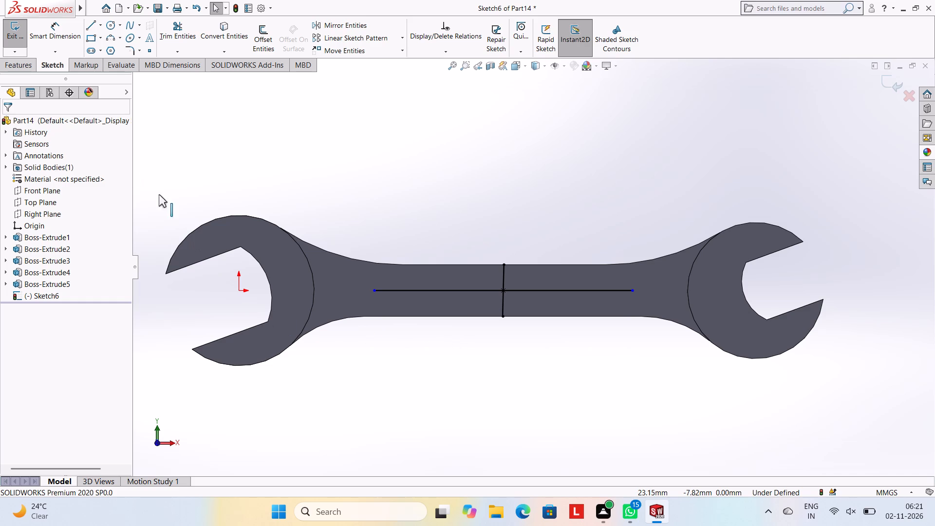
left_click(92, 25)
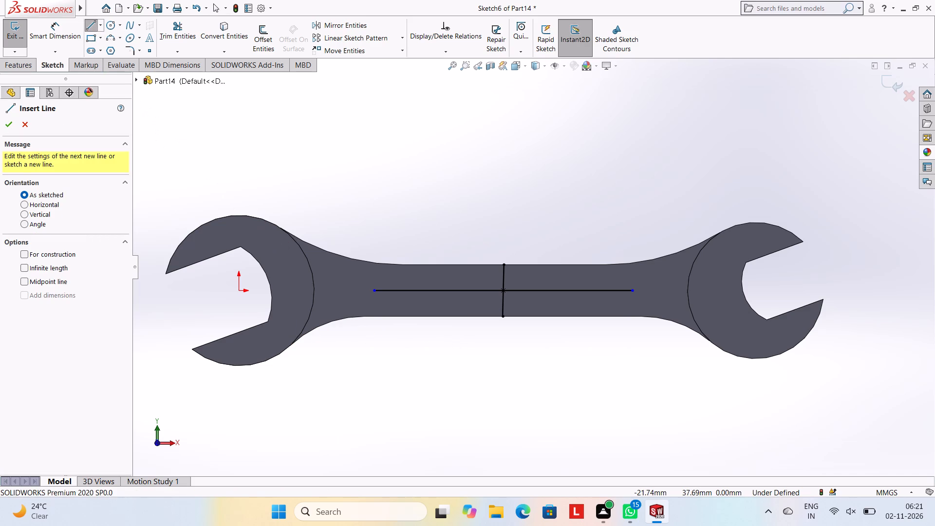
left_click(100, 21)
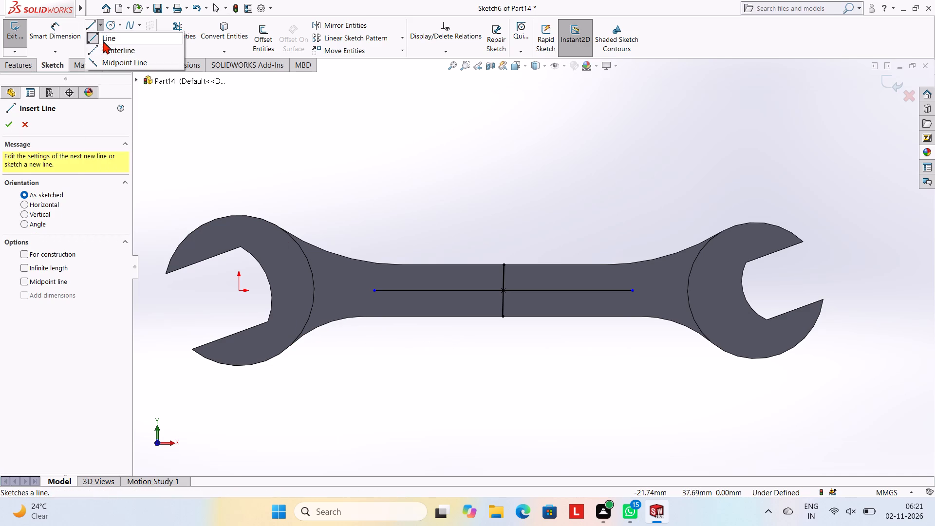
left_click(101, 59)
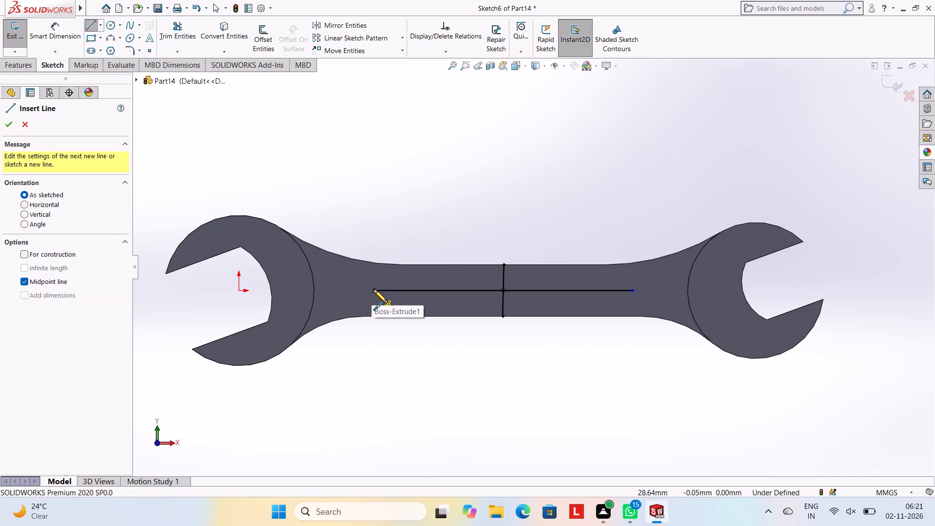
left_click(374, 291)
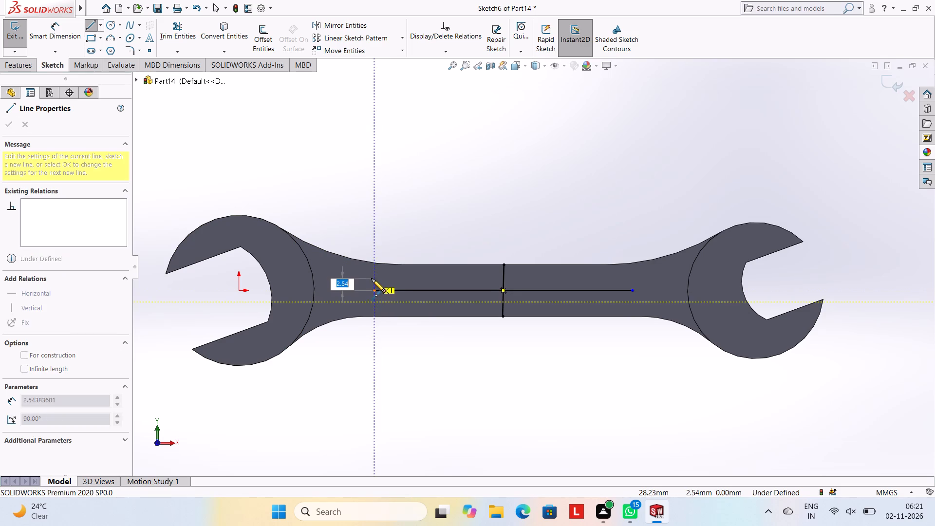
type("3.")
type("25")
key("Return")
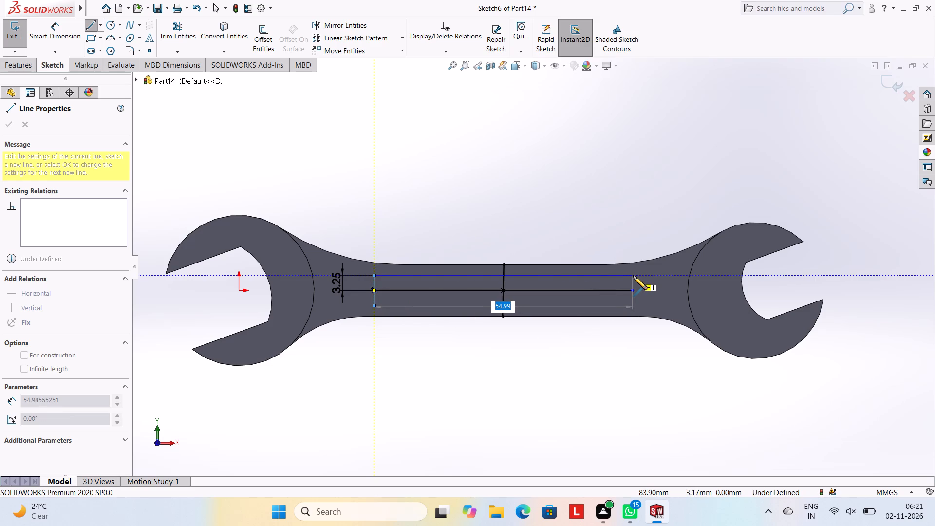
Complete the rectangle around the horizontal line with an upper edge, a 6.5 mm vertical edge towards the smaller jaw, and a lower edge.
scroll(633, 276, "down", 4)
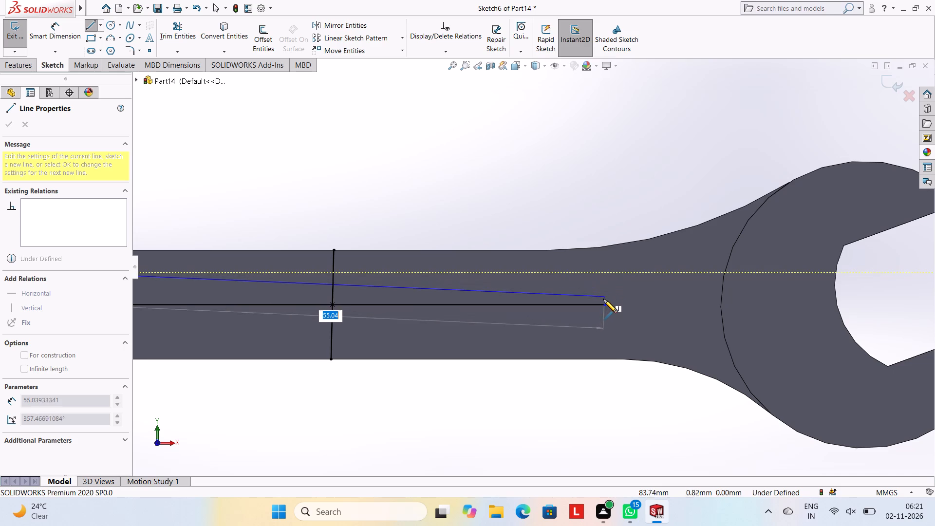
left_click(605, 272)
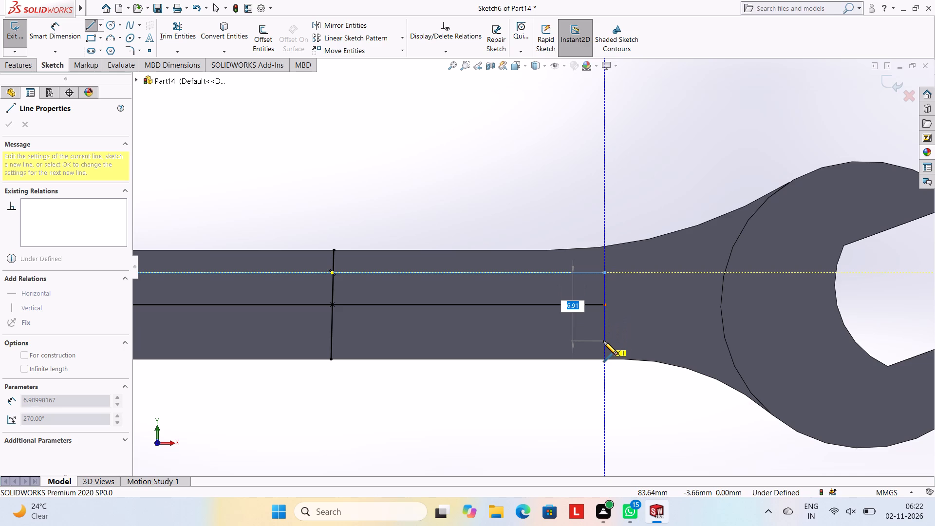
type("6.5")
key("Return")
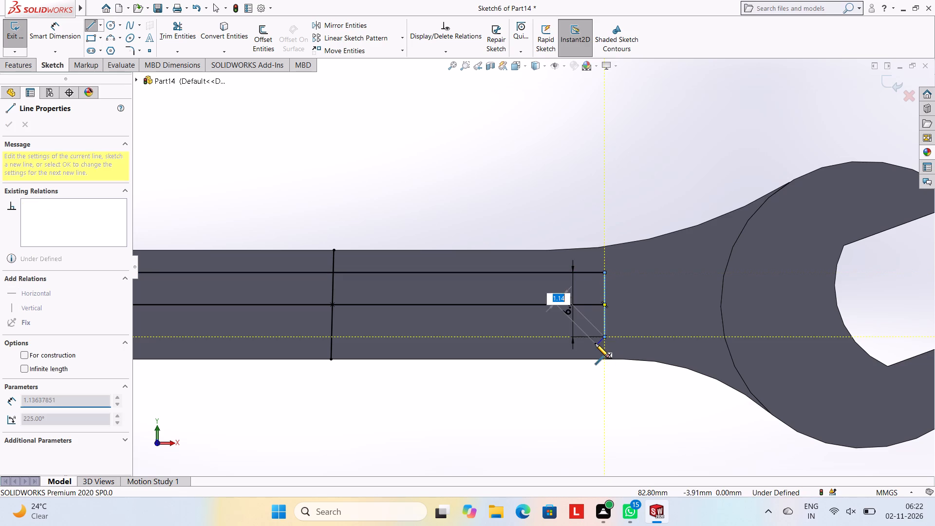
scroll(467, 332, "up", 2)
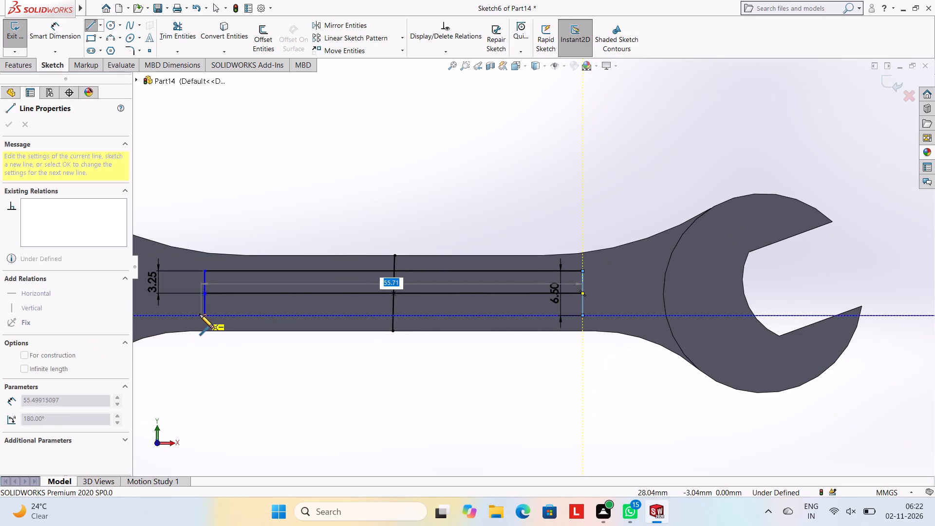
left_click(205, 314)
key("Escape")
key("Escape")
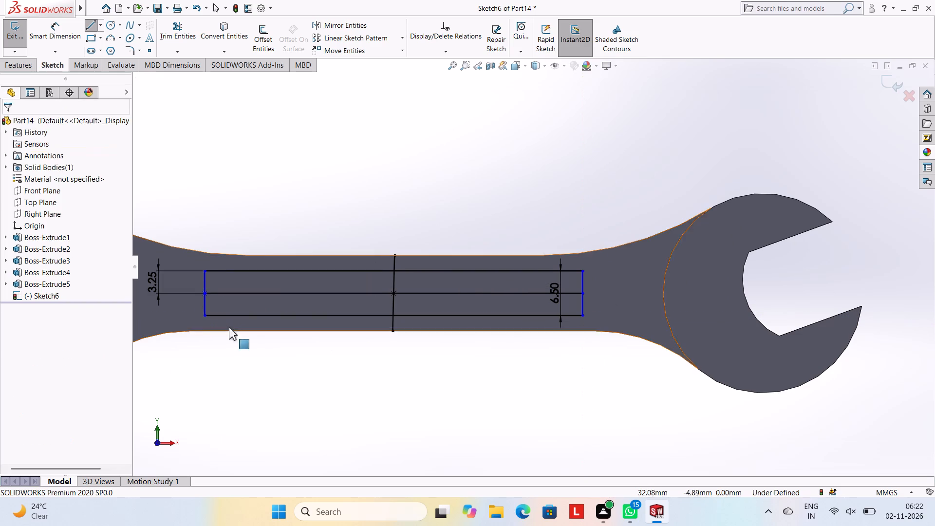
key("Escape")
key("Escape")
key("Escape")
key("Escape")
Trim away all segments of the nearly vertical cross line in the middle of the handle.
left_click(179, 35)
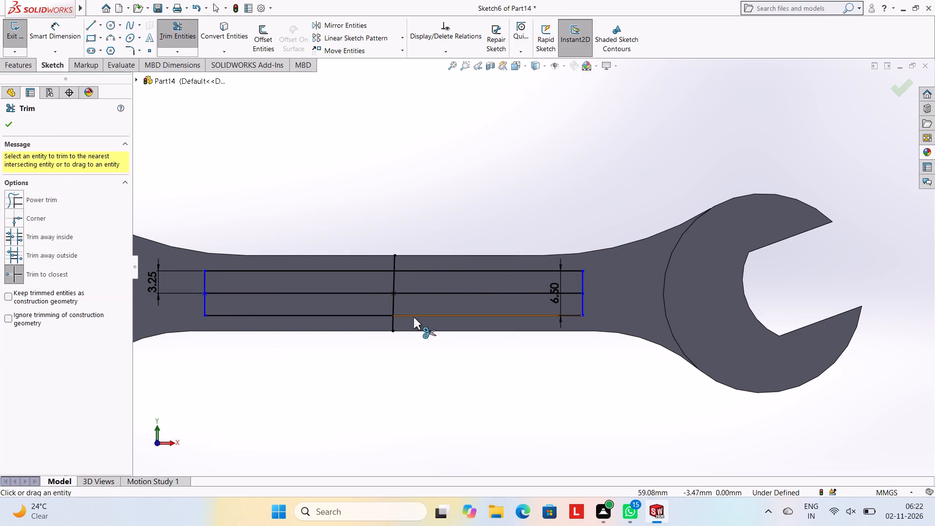
left_click(395, 263)
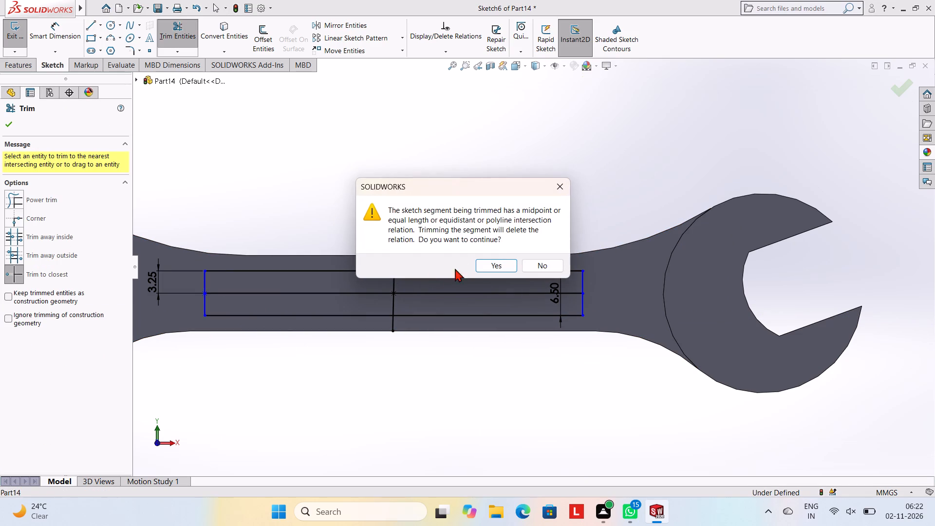
left_click(491, 260)
left_click(395, 276)
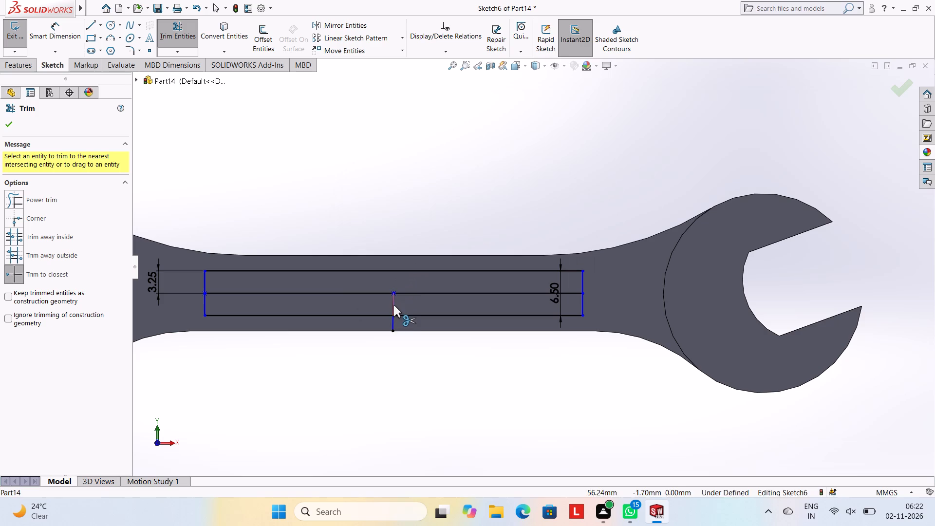
left_click(393, 305)
left_click(390, 326)
key("Escape")
key("Escape")
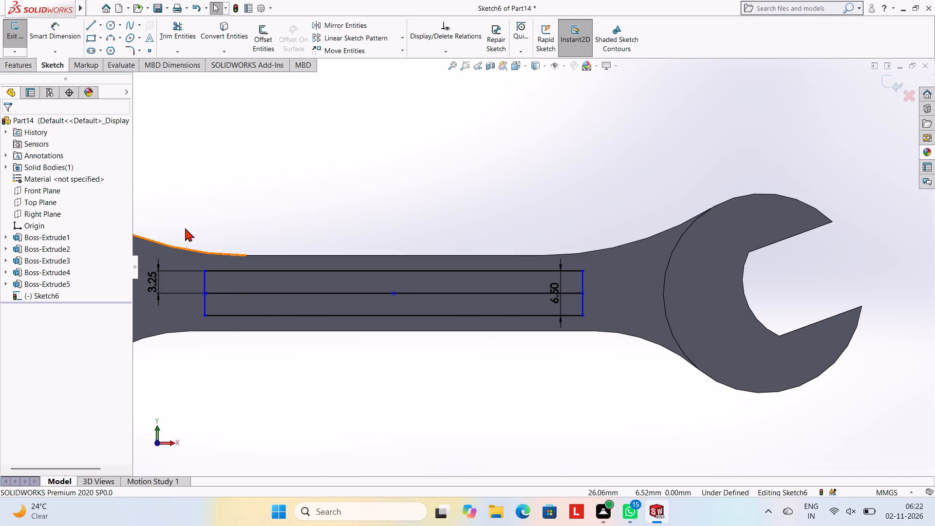
Draw a circle of radius 3.25 mm centred on the midpoint of the rectangle's short edge nearest the larger jaw.
left_click(111, 24)
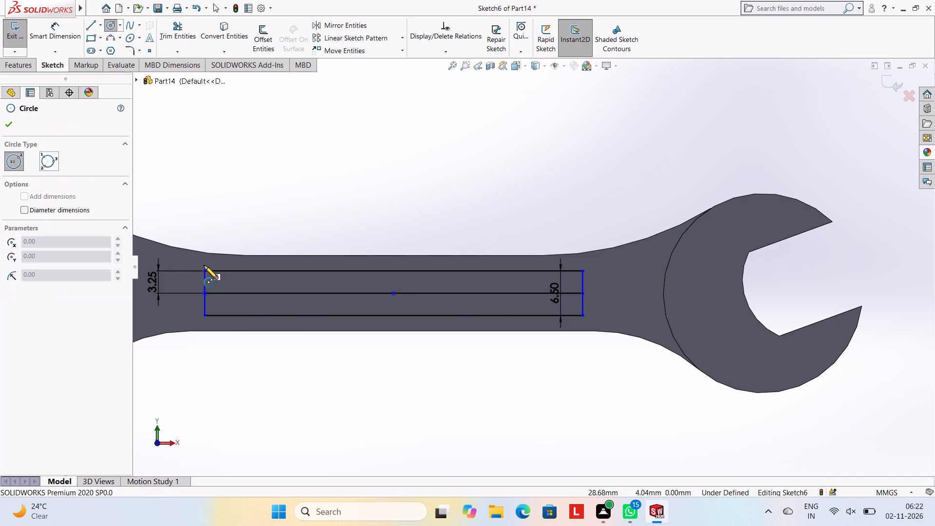
scroll(204, 265, "up", 2)
scroll(204, 265, "down", 3)
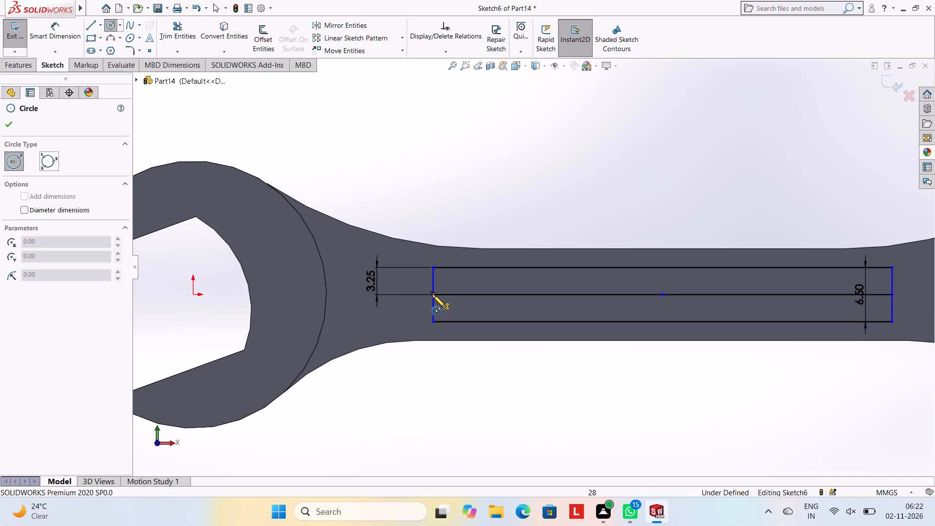
left_click(432, 294)
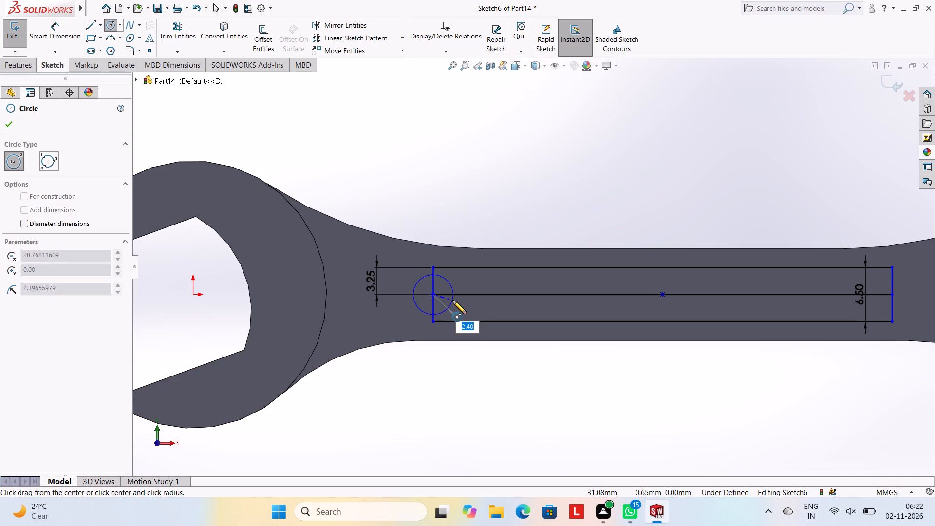
type("3.")
type("25")
key("Return")
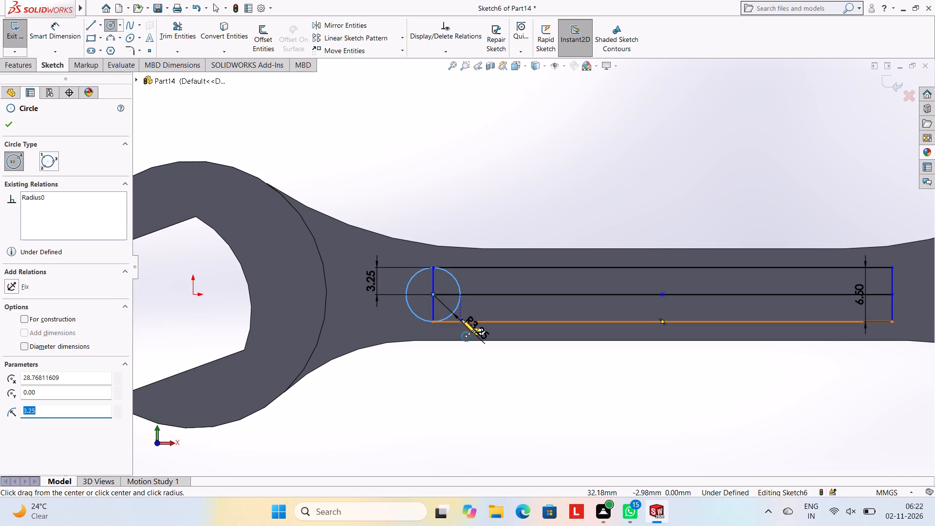
key("Escape")
key("Escape")
key("Escape")
key("Escape")
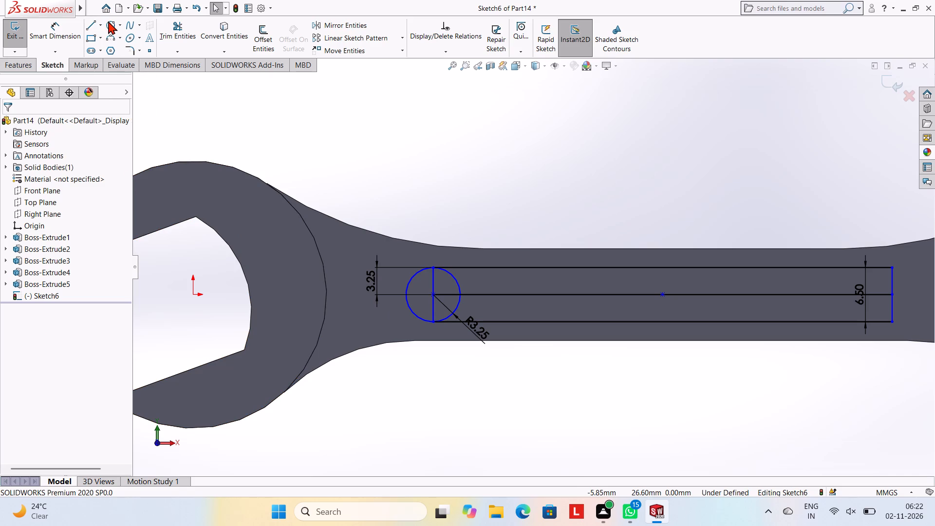
Draw a circle of radius 3.25 mm centred on the midpoint of the rectangle's short edge nearest the smaller jaw.
left_click(108, 21)
scroll(581, 297, "up", 3)
scroll(585, 288, "down", 2)
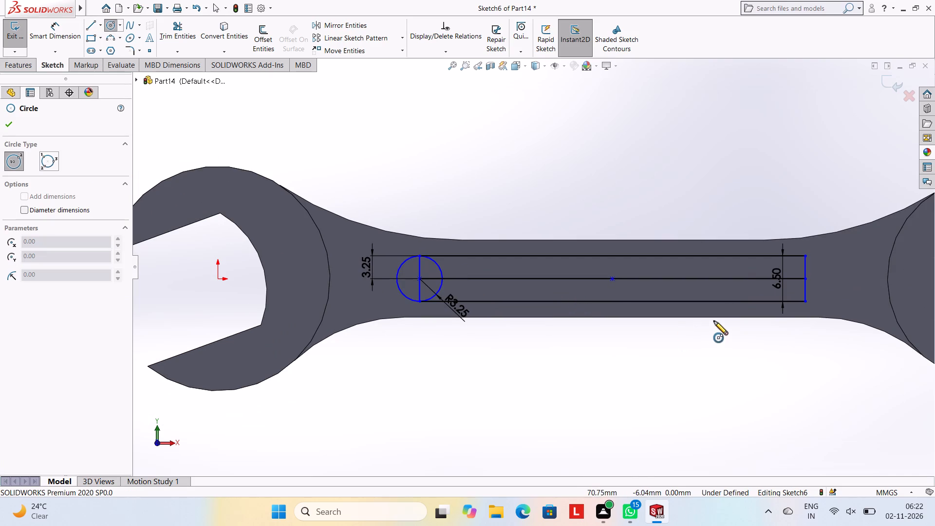
scroll(837, 310, "up", 2)
scroll(819, 284, "down", 3)
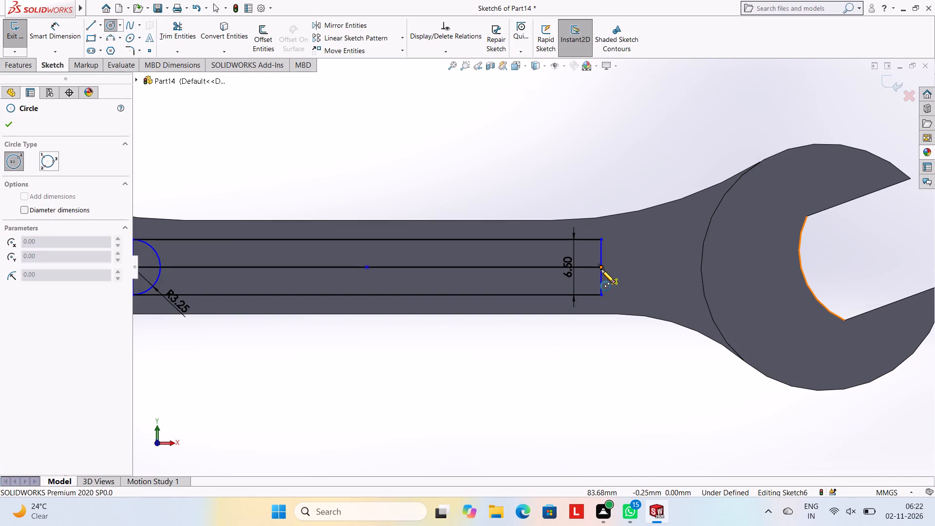
left_click(601, 266)
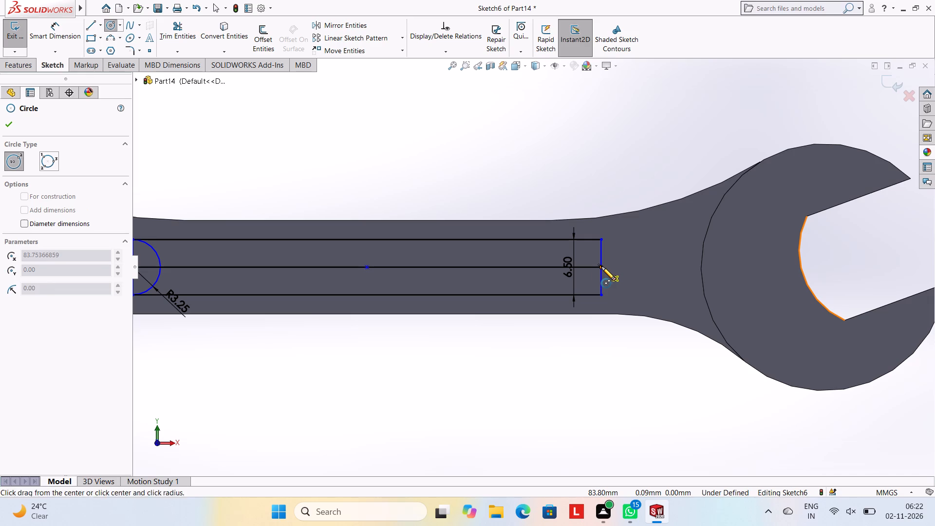
type("3.25")
key("Return")
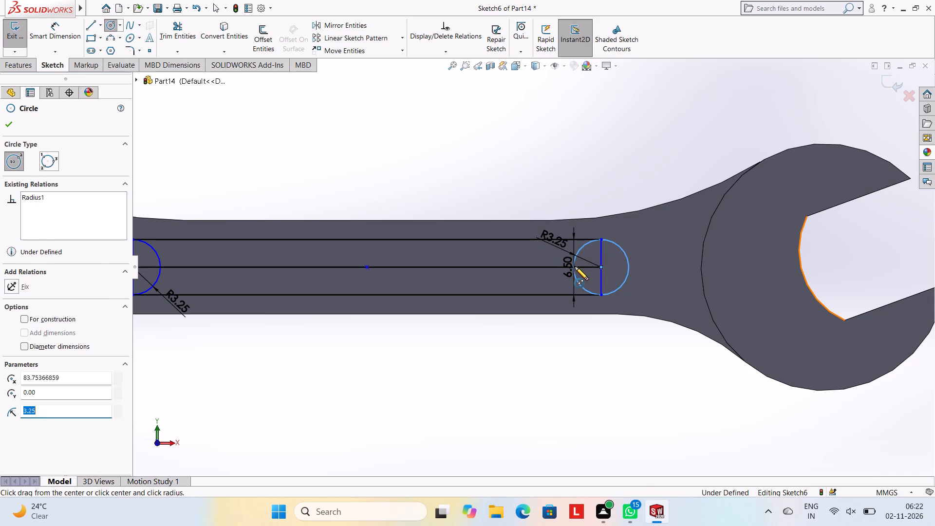
key("Escape")
key("Escape")
key("Escape")
key("Escape")
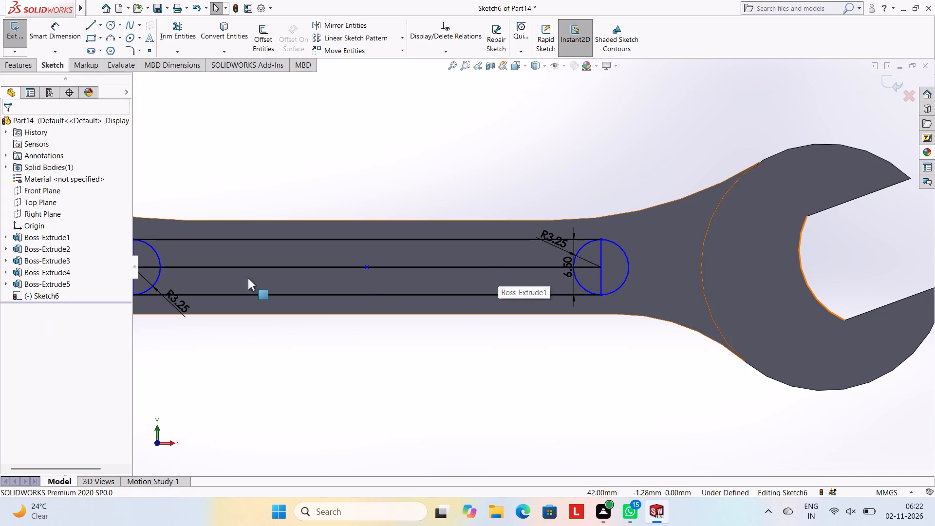
Trim the inner halves of both end circles, leaving only the outward-facing semicircular arcs.
left_click(178, 33)
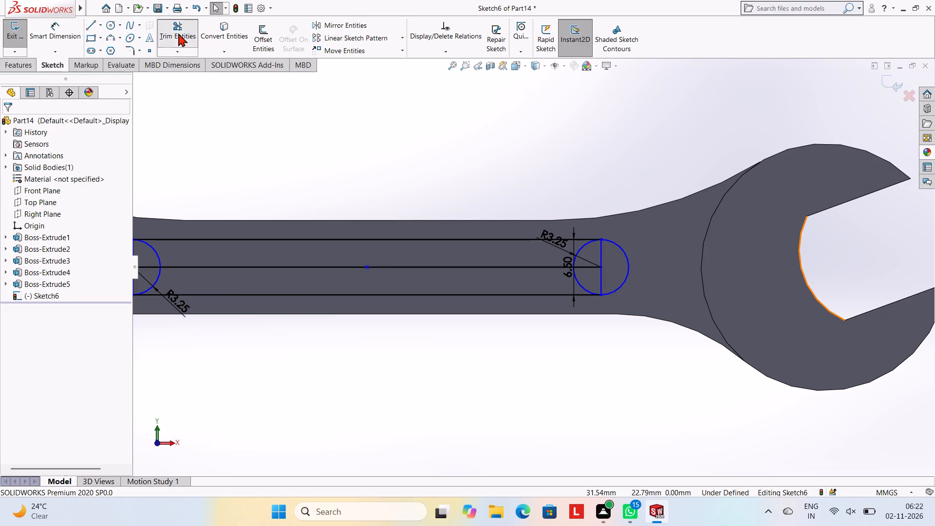
scroll(303, 233, "up", 1)
scroll(305, 236, "down", 1)
left_click(213, 263)
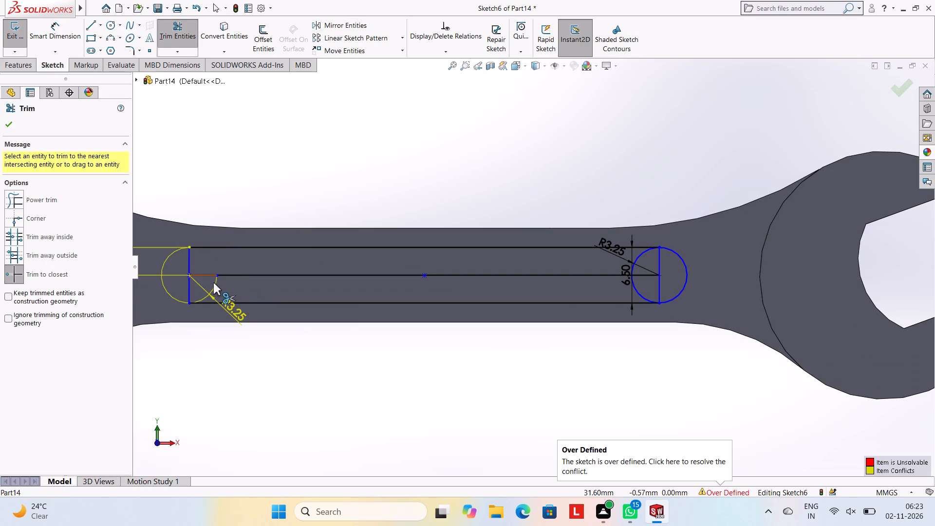
left_click(213, 282)
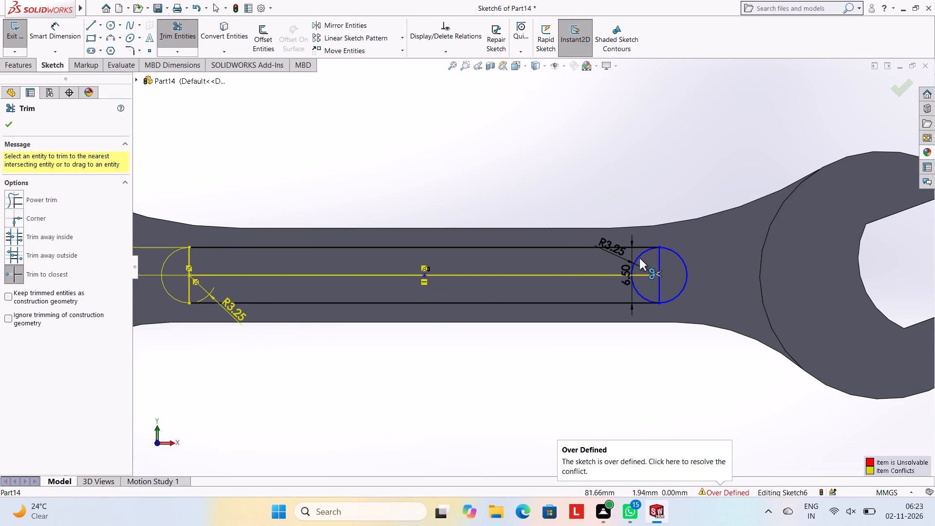
left_click(639, 255)
left_click(635, 284)
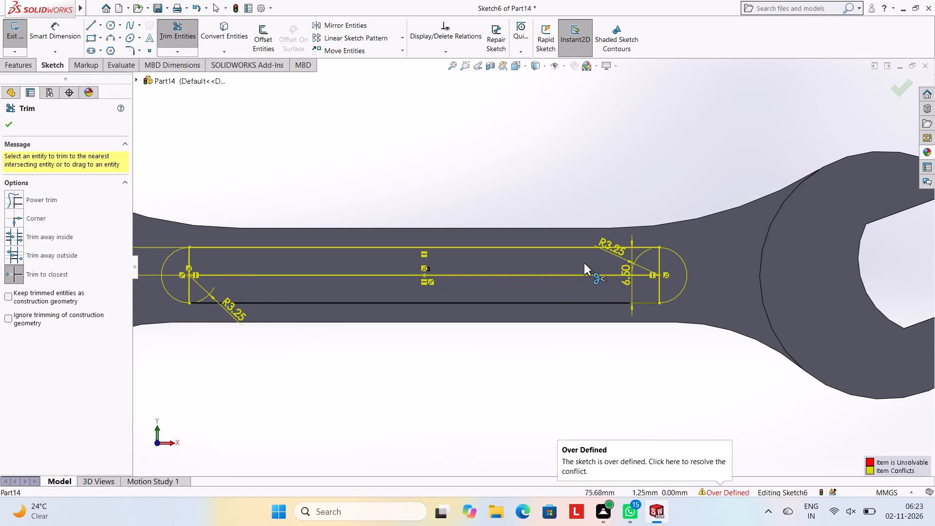
scroll(579, 262, "up", 1)
scroll(579, 262, "down", 2)
scroll(508, 278, "up", 1)
scroll(508, 278, "down", 2)
scroll(548, 279, "up", 2)
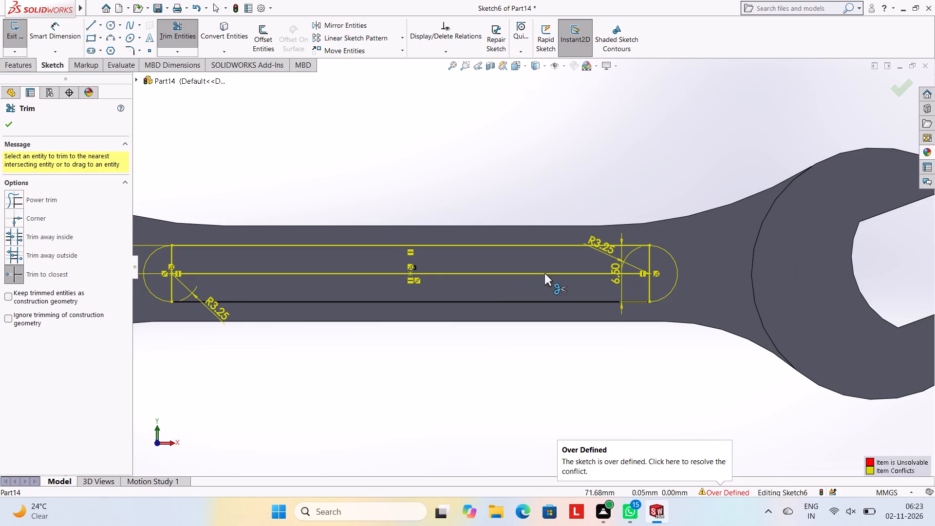
scroll(229, 285, "up", 2)
scroll(229, 285, "down", 1)
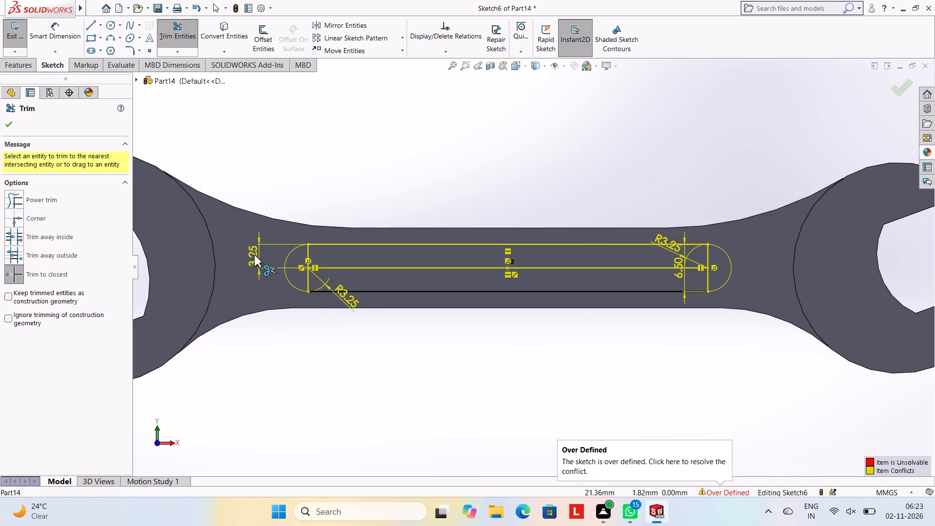
key("Escape")
key("Escape")
Delete the vertical 3.25 mm dimension and the R3.25 radius dimensions of both end arcs.
right_click(254, 255)
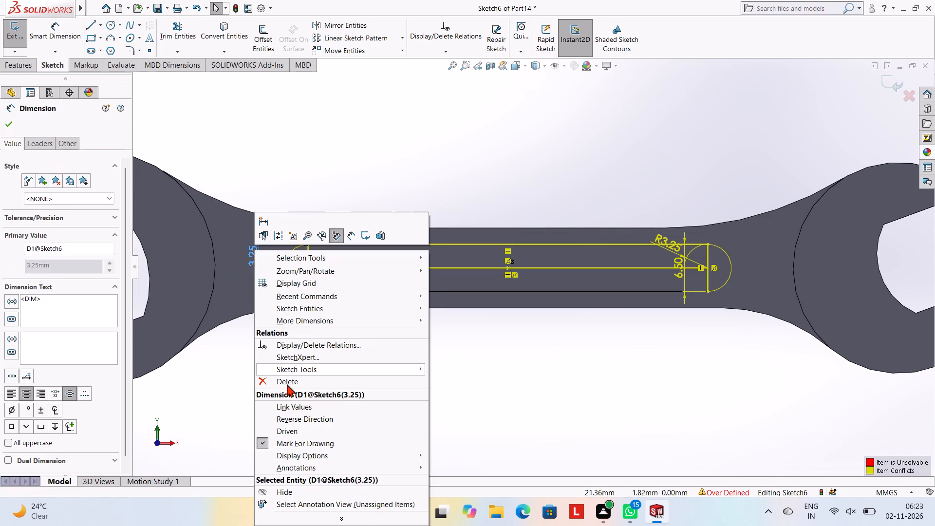
left_click(285, 383)
right_click(346, 295)
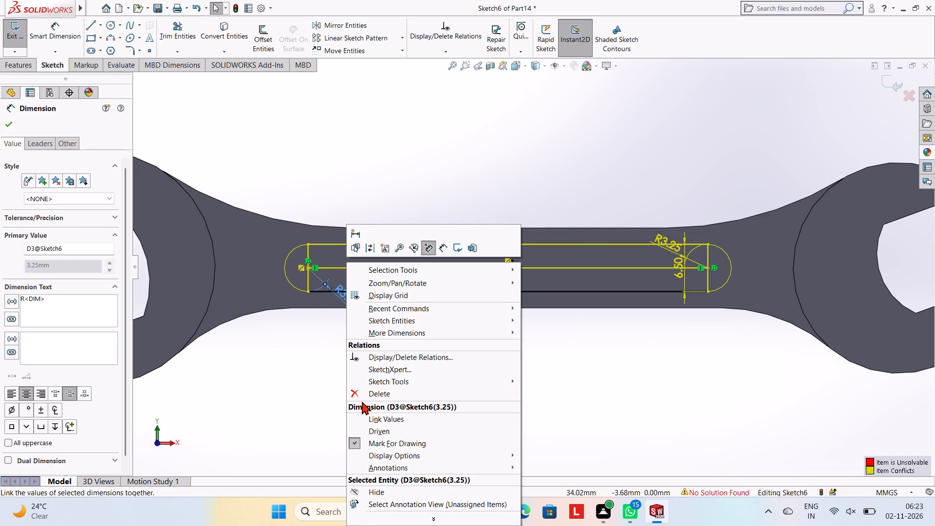
left_click(362, 393)
right_click(661, 245)
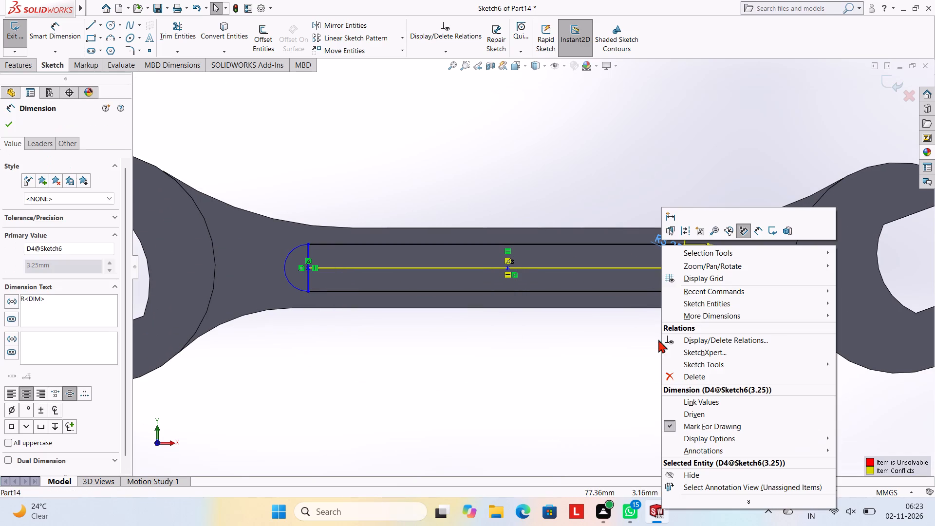
left_click(670, 376)
key("Escape")
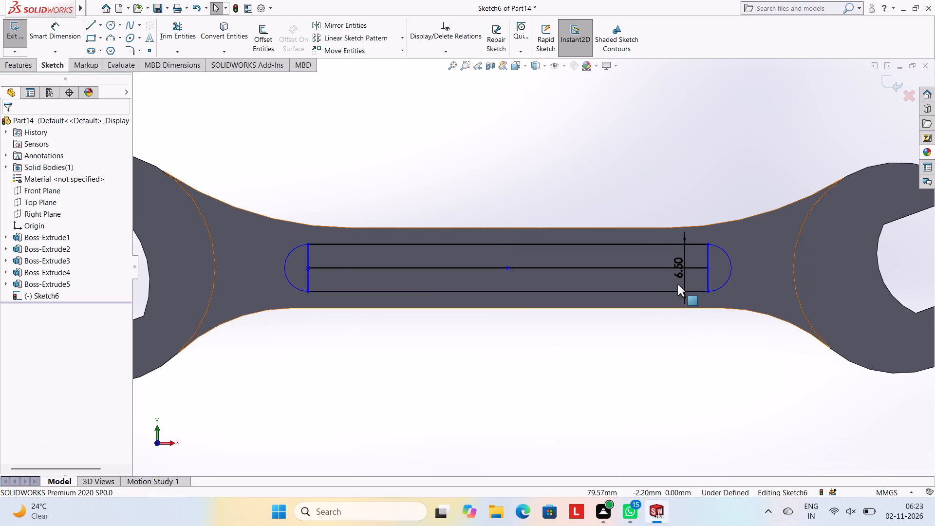
Trim away both short vertical edges of the rectangle, leaving a closed slot outline with rounded ends.
left_click(185, 23)
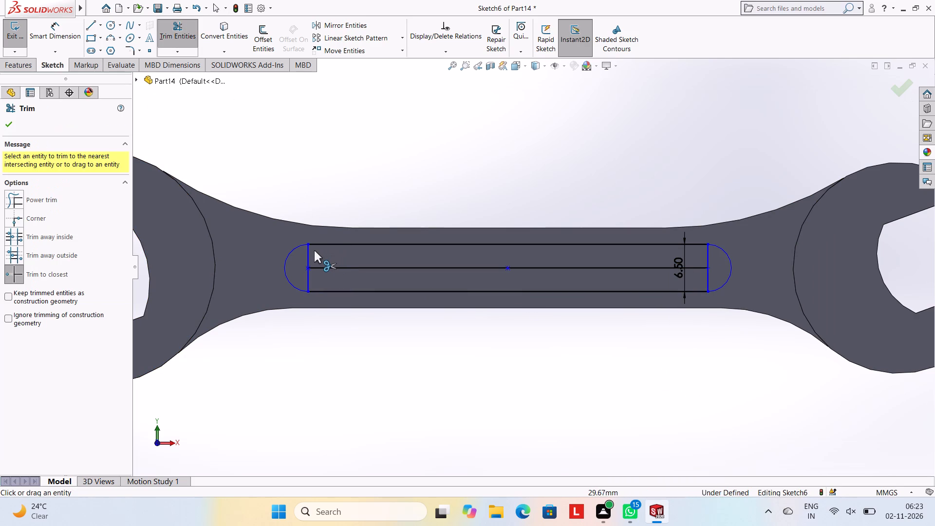
left_click(308, 250)
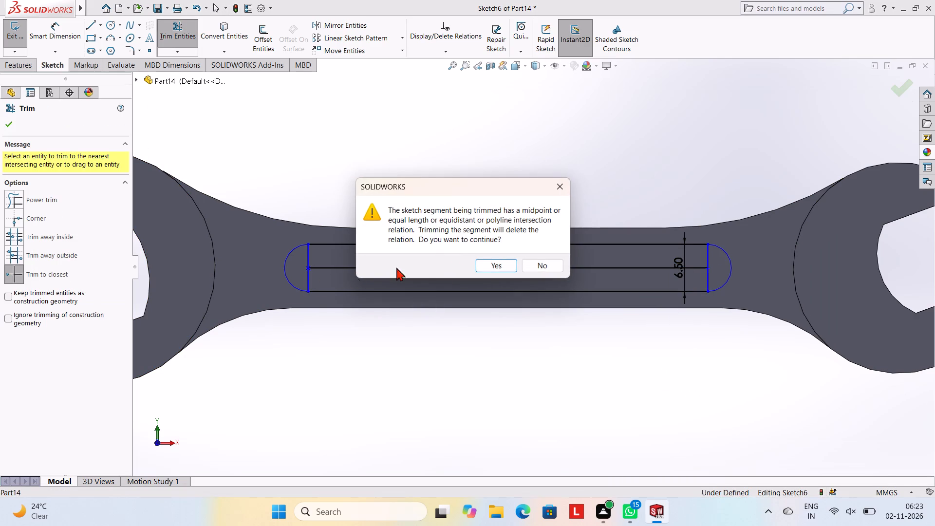
left_click(495, 266)
left_click(306, 279)
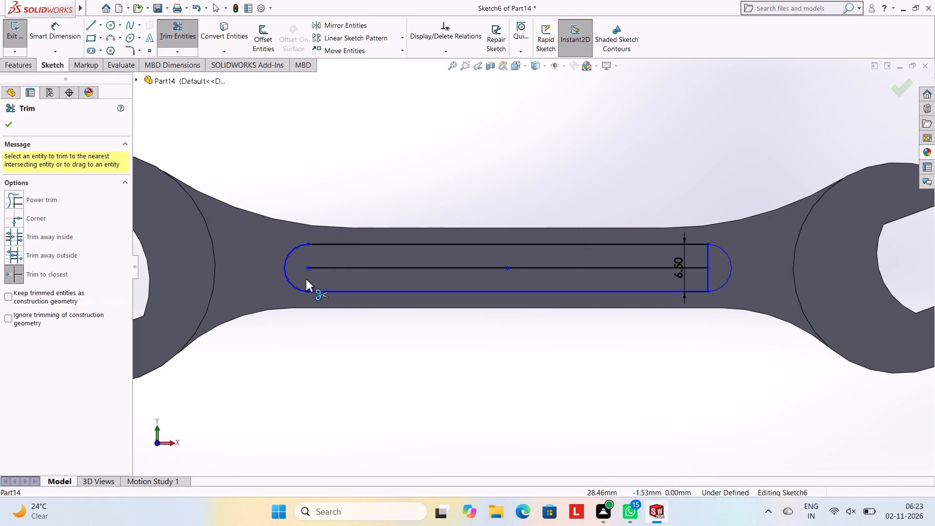
left_click(708, 254)
left_click(708, 275)
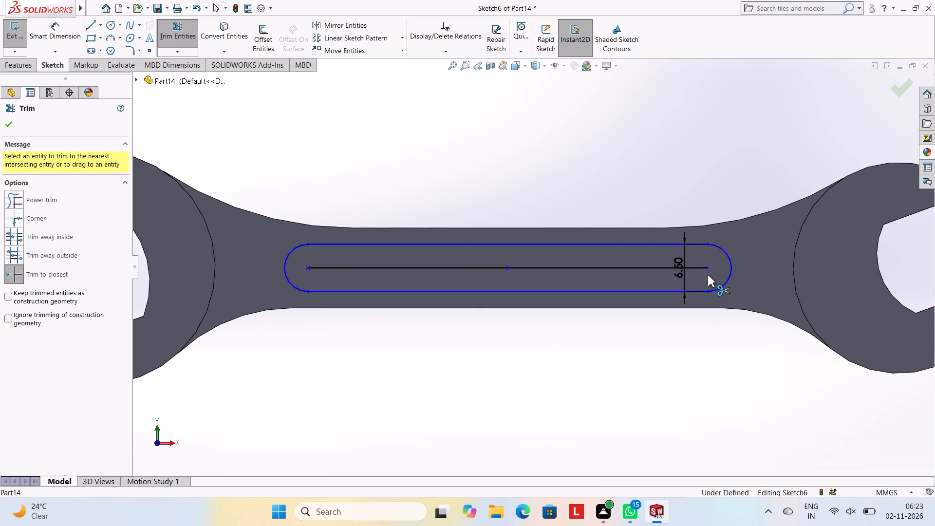
key("Escape")
key("Escape")
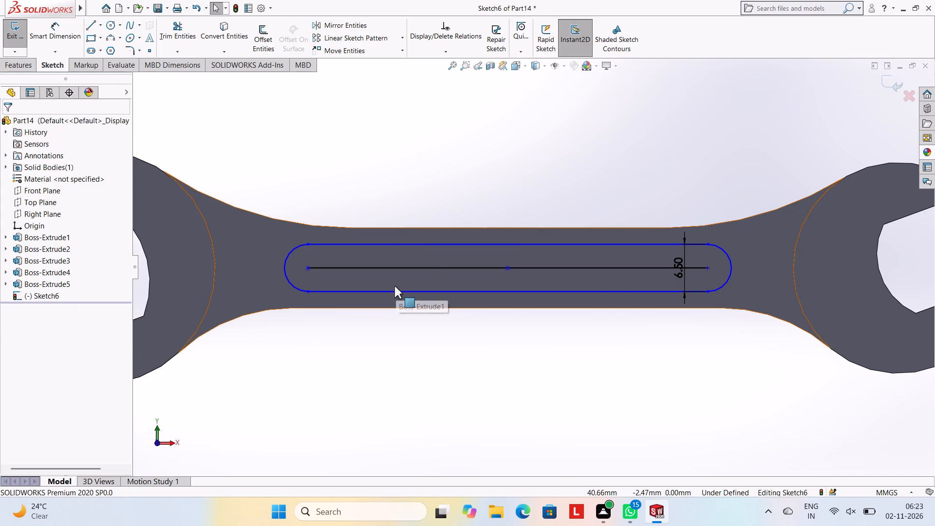
Convert the slot's horizontal centreline to construction geometry and delete the point at its middle.
left_click(382, 266)
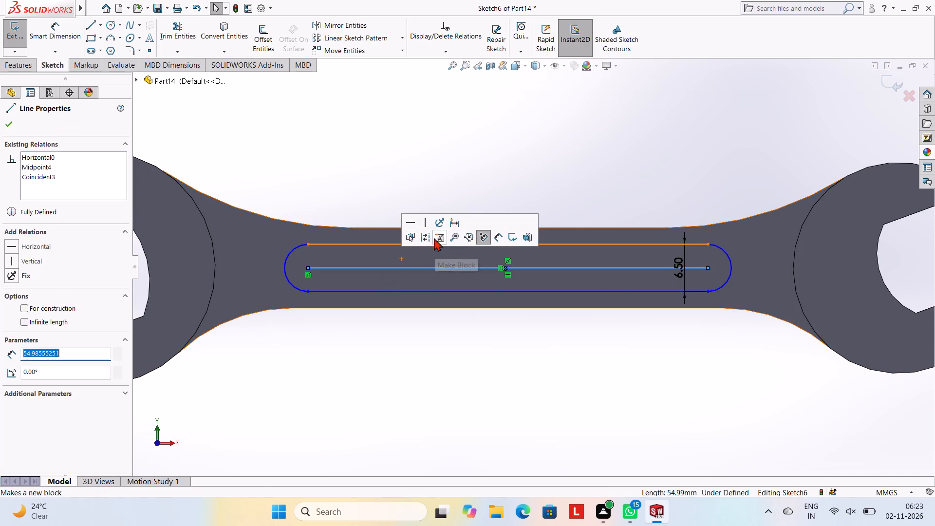
left_click(429, 235)
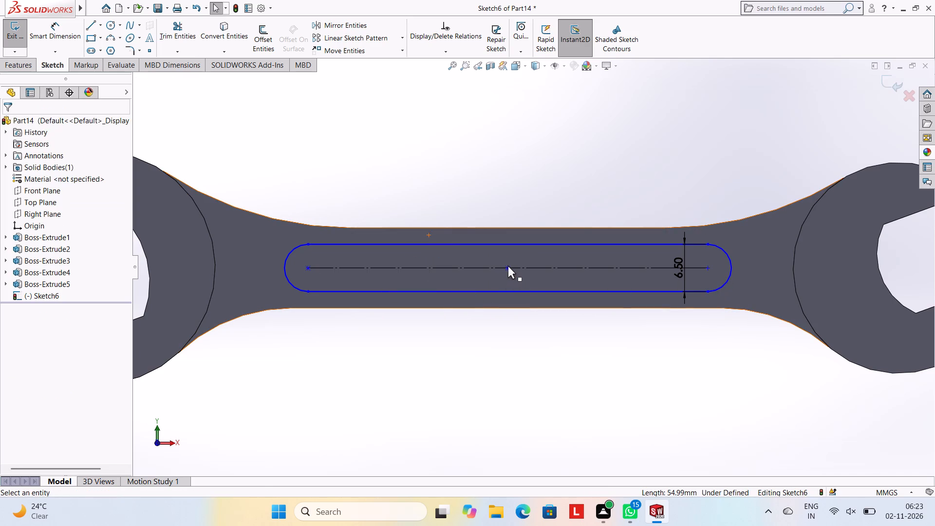
left_click(508, 267)
key("Delete")
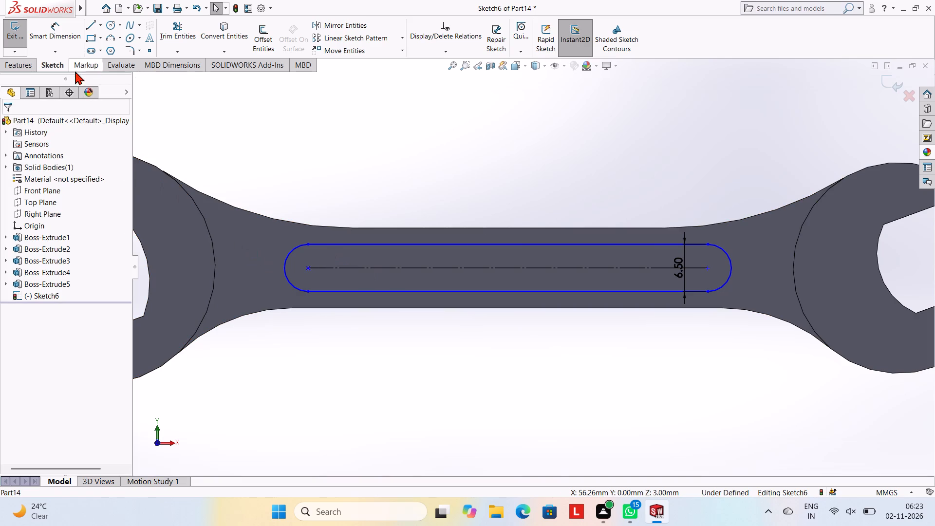
Dimension the distance between the slot's two end arc centres and set it to 55 mm.
left_click(64, 27)
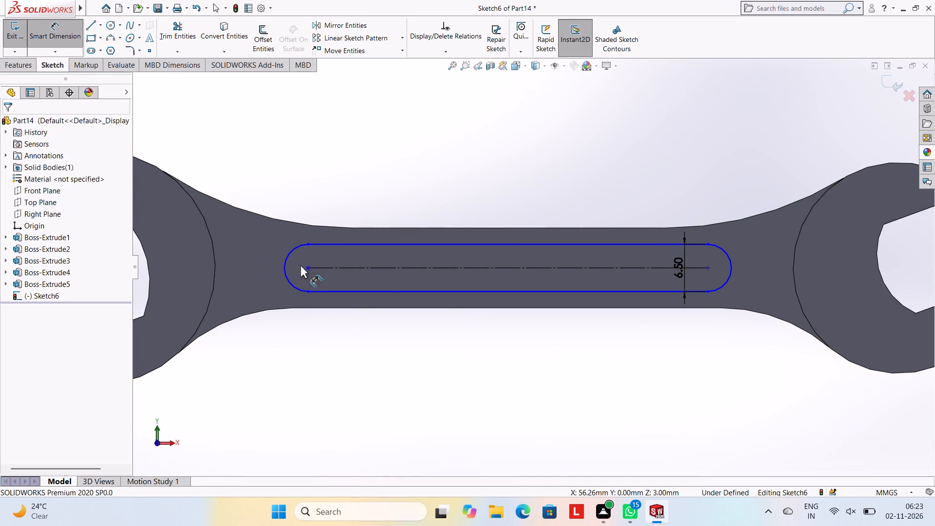
left_click(306, 266)
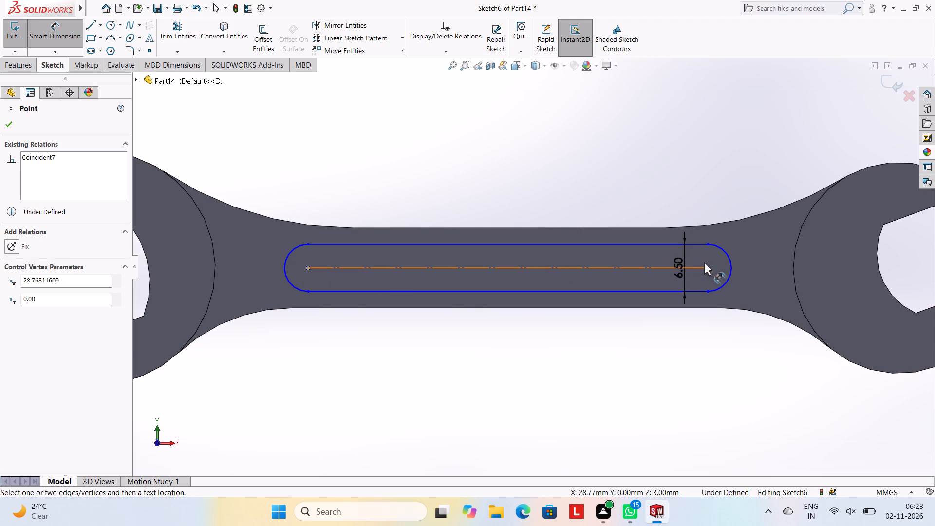
left_click(708, 267)
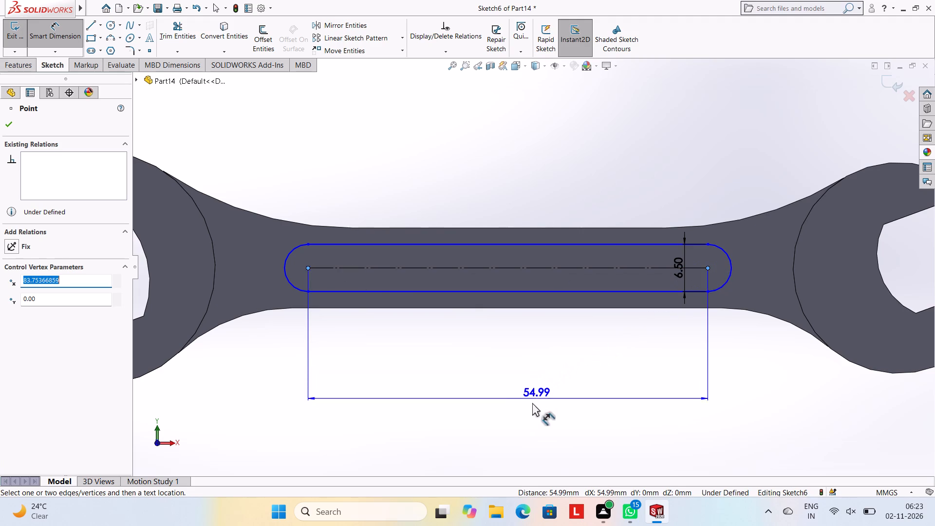
left_click(507, 417)
type("55")
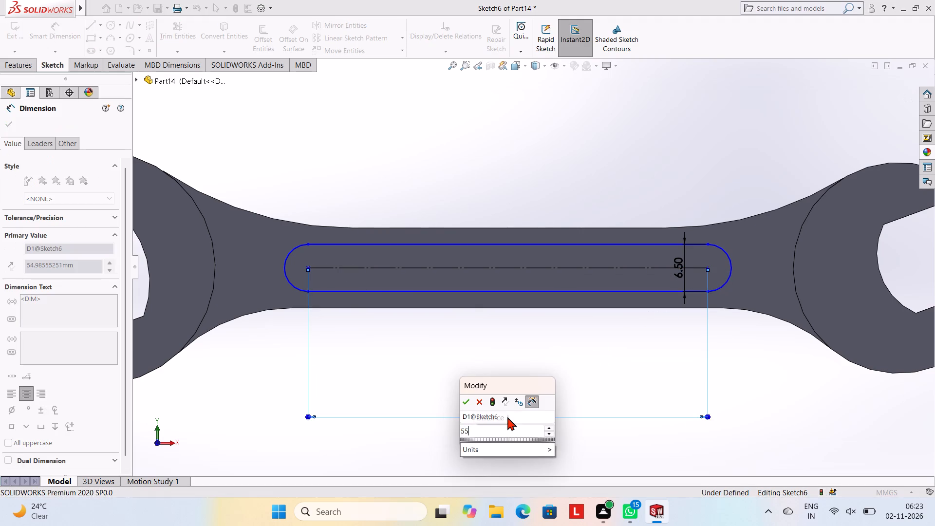
key("Return")
key("Escape")
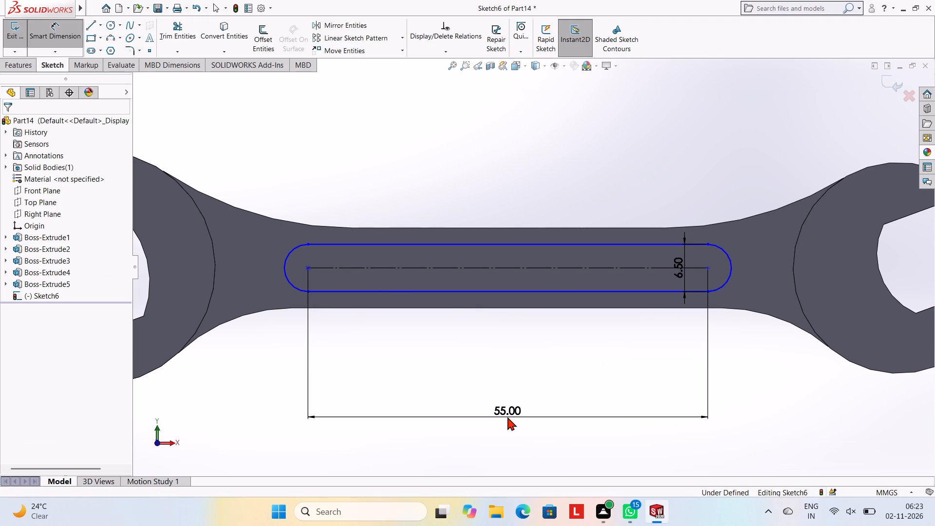
key("Escape")
Add a 3.25 mm radius dimension to the slot's end arc nearest the larger jaw.
left_click(58, 33)
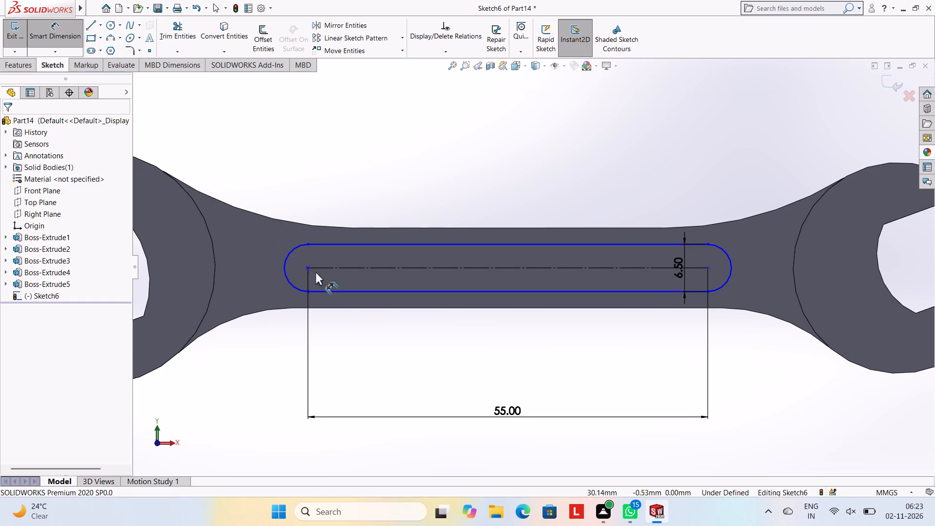
left_click(283, 273)
left_click(255, 354)
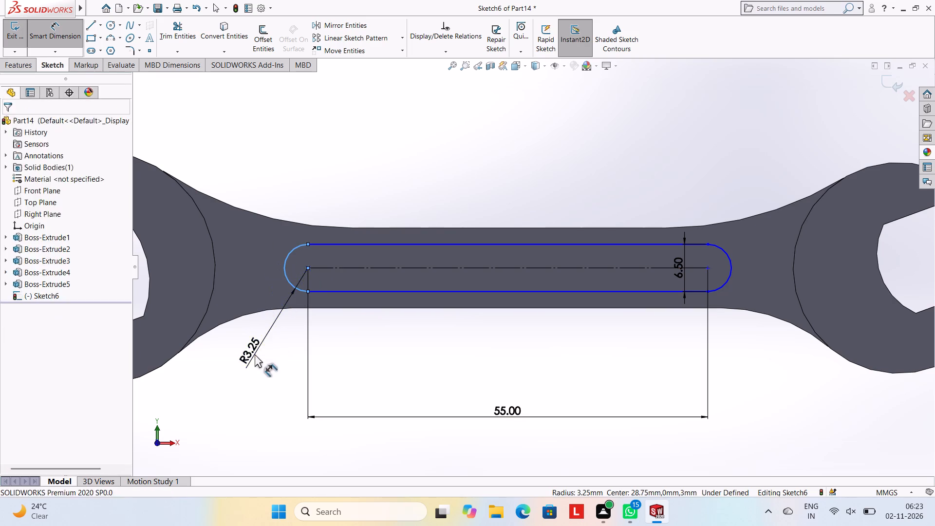
left_click(211, 338)
left_click(405, 369)
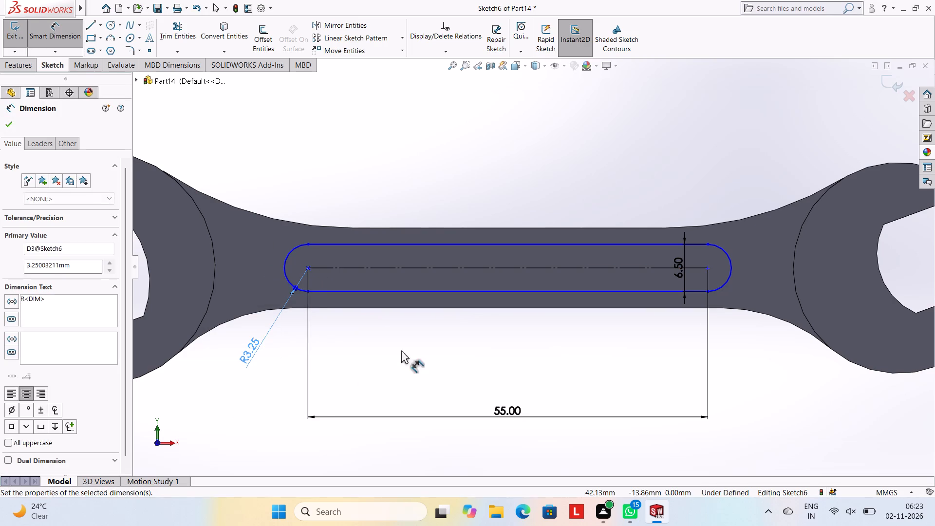
Add a 3.25 mm vertical dimension between the slot's upper straight edge and the construction centreline.
left_click(393, 243)
left_click(394, 267)
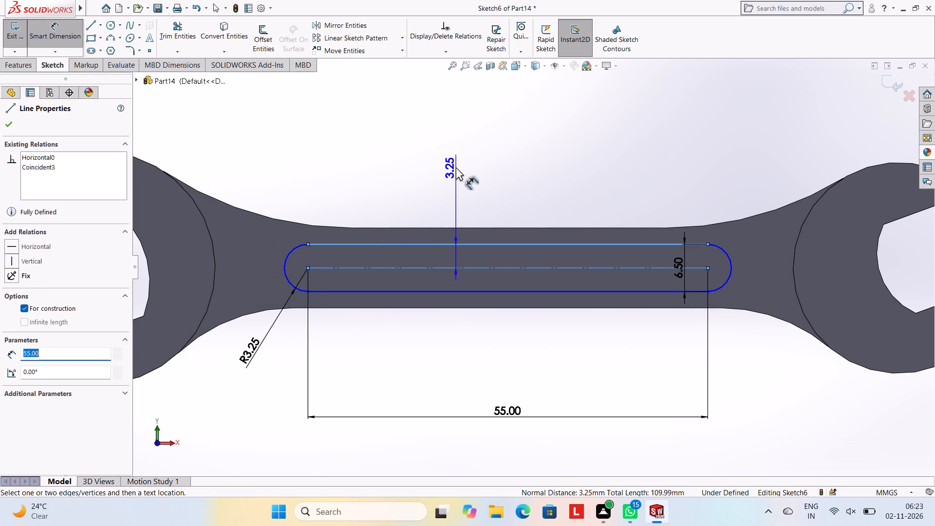
left_click(456, 167)
left_click(414, 150)
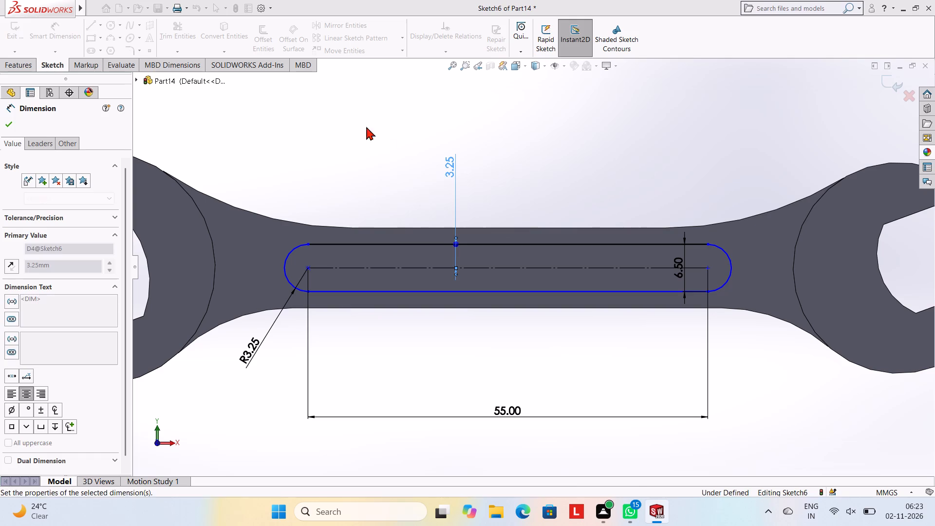
left_click(366, 127)
Add a 3.25 mm radius dimension to the slot's end arc nearest the smaller jaw.
left_click(727, 276)
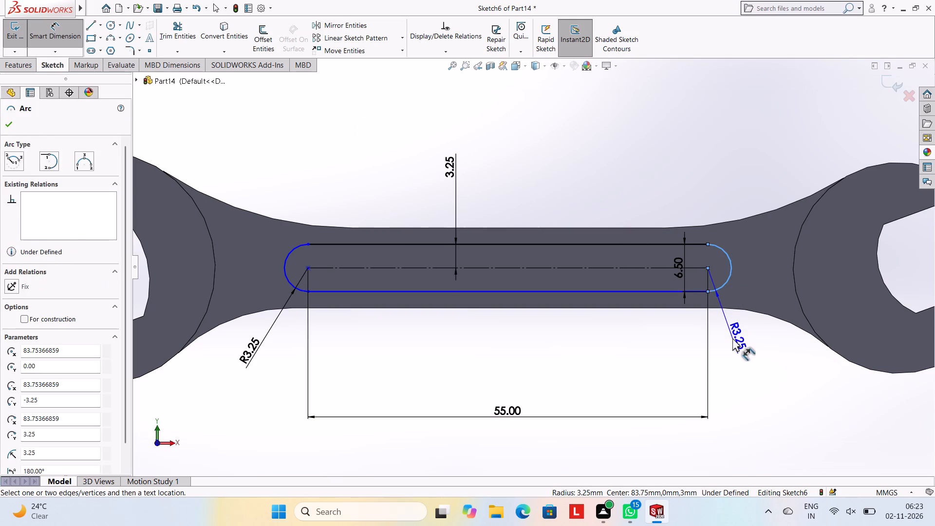
left_click(732, 338)
left_click(692, 320)
left_click(595, 377)
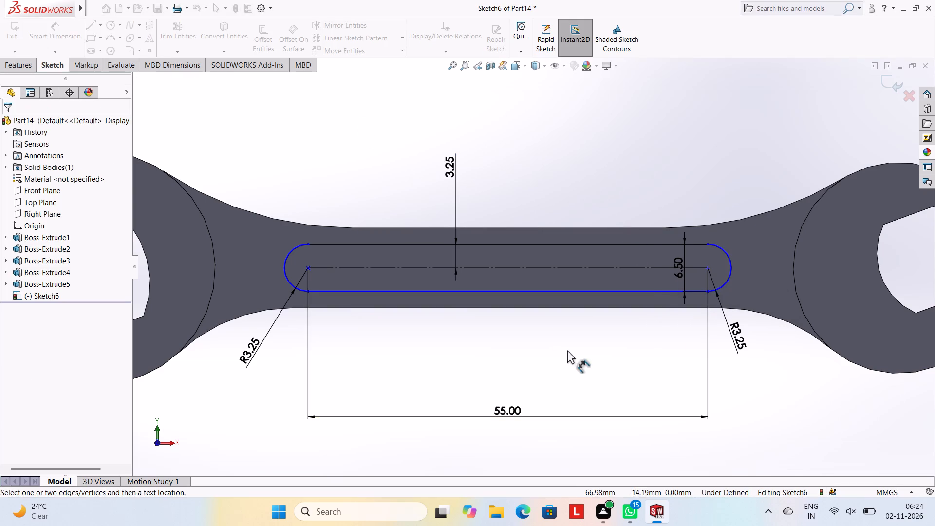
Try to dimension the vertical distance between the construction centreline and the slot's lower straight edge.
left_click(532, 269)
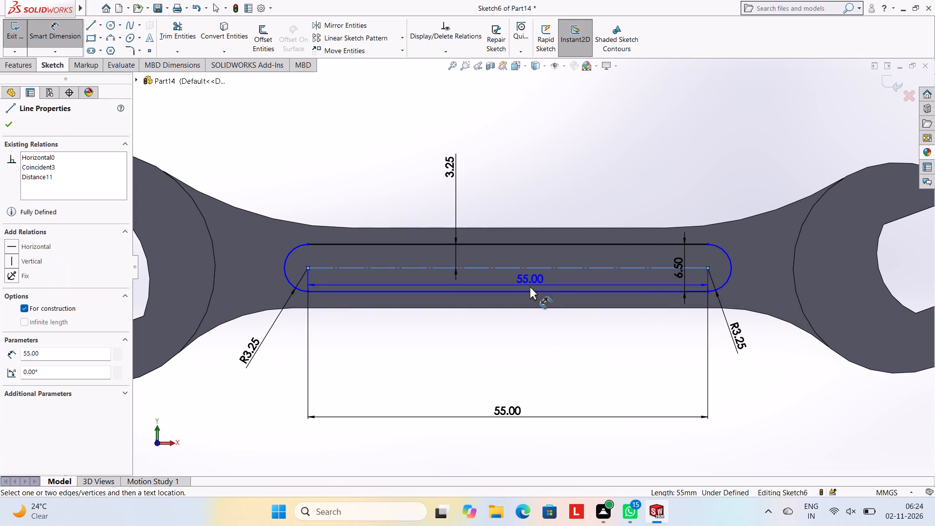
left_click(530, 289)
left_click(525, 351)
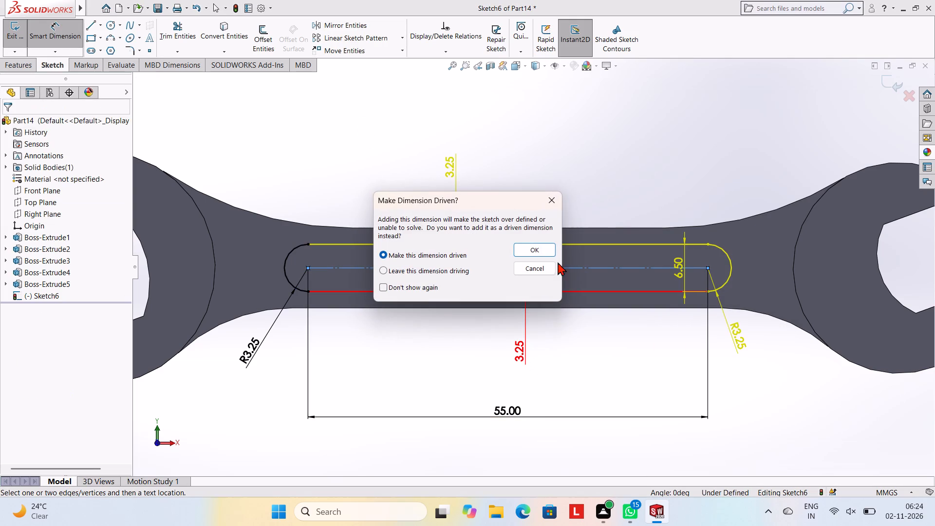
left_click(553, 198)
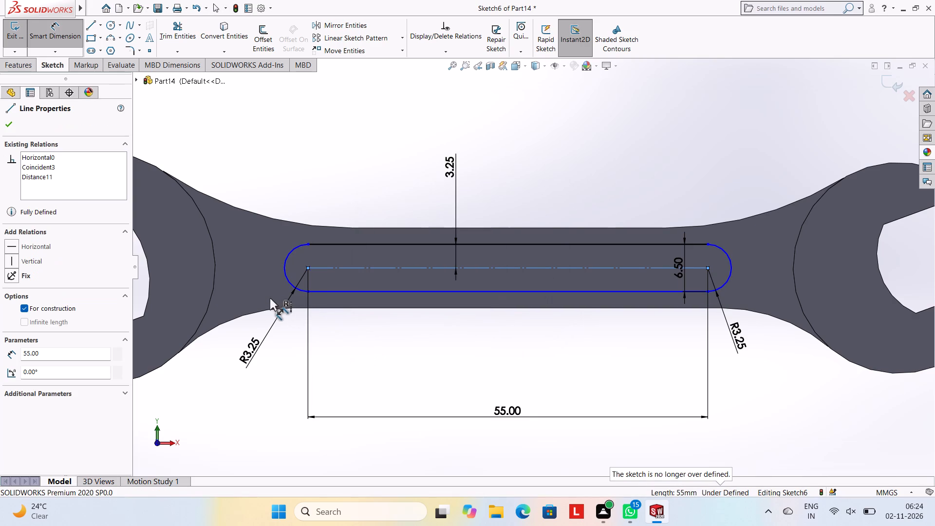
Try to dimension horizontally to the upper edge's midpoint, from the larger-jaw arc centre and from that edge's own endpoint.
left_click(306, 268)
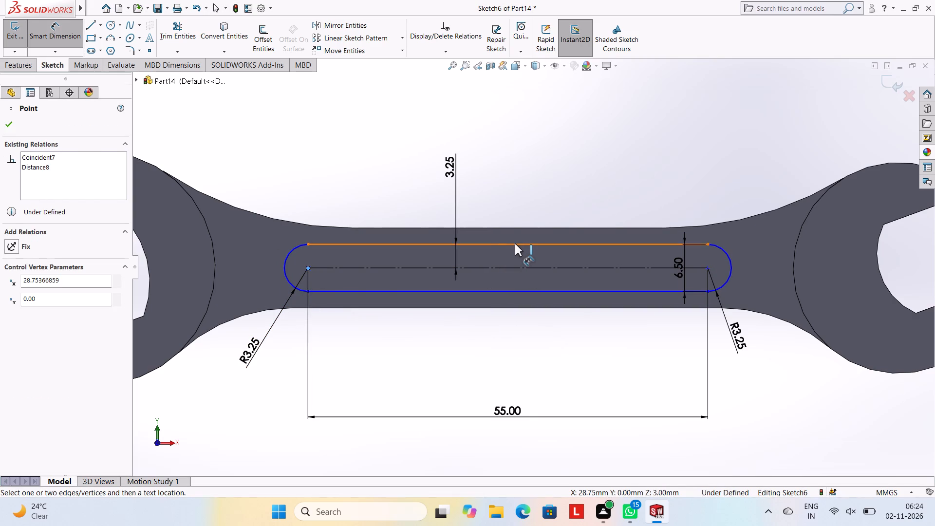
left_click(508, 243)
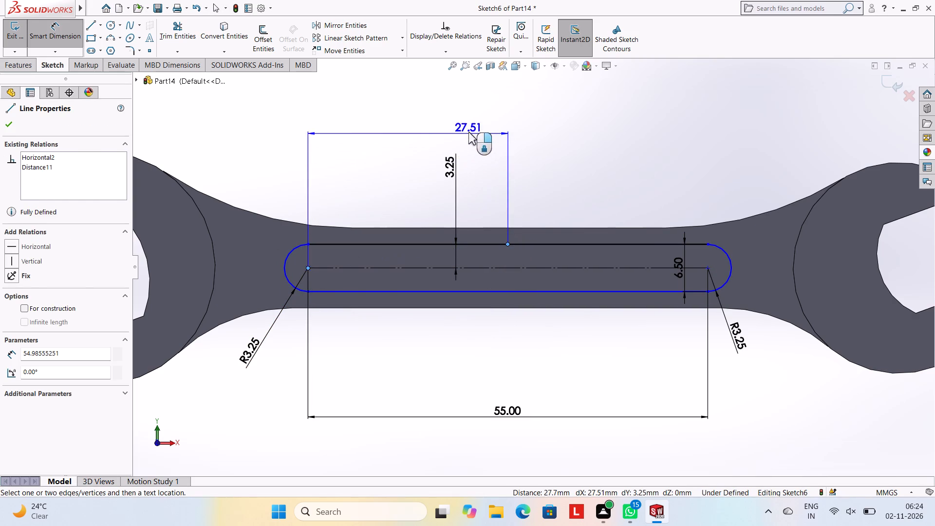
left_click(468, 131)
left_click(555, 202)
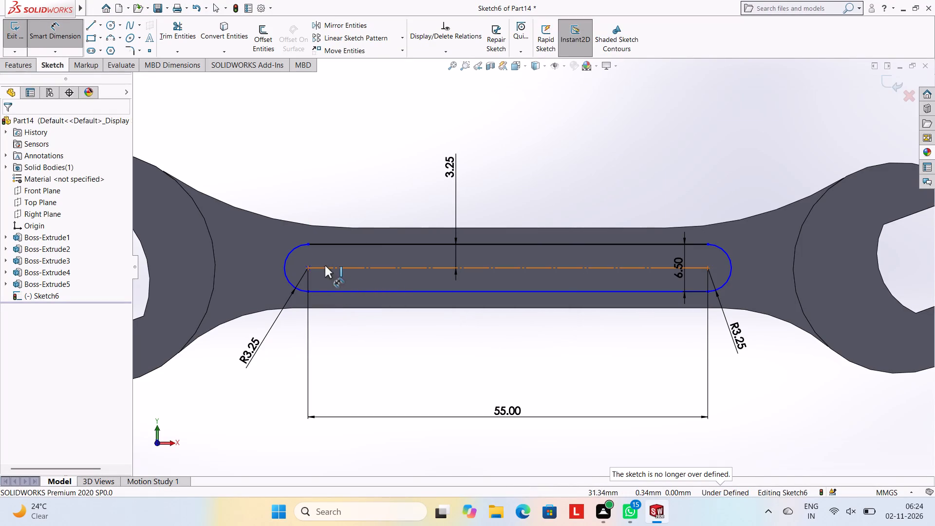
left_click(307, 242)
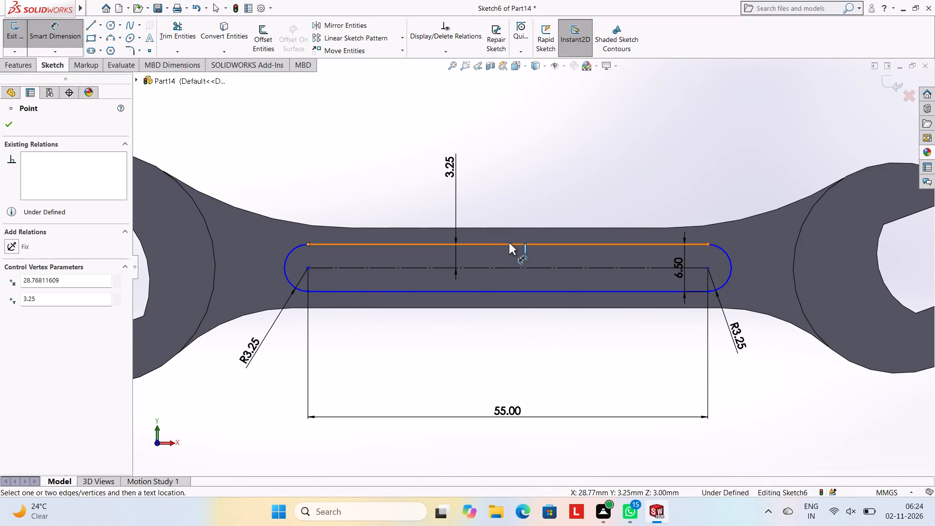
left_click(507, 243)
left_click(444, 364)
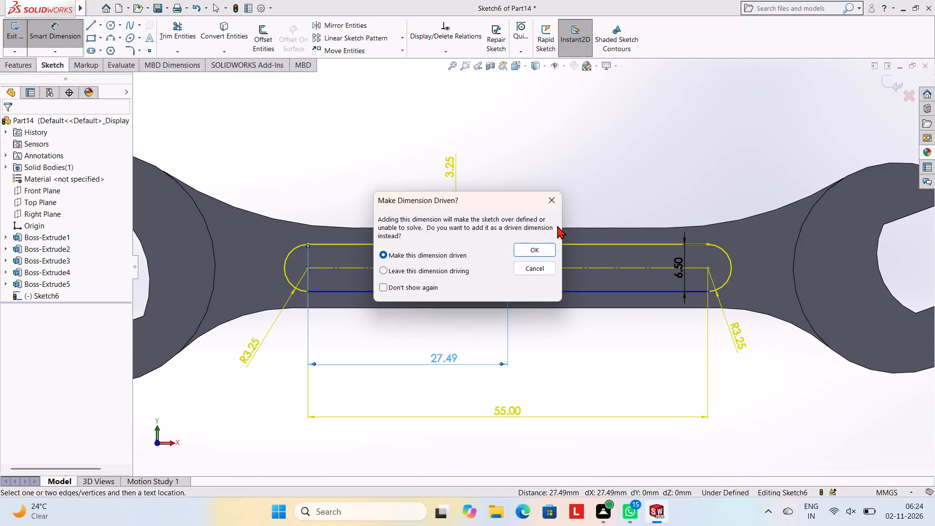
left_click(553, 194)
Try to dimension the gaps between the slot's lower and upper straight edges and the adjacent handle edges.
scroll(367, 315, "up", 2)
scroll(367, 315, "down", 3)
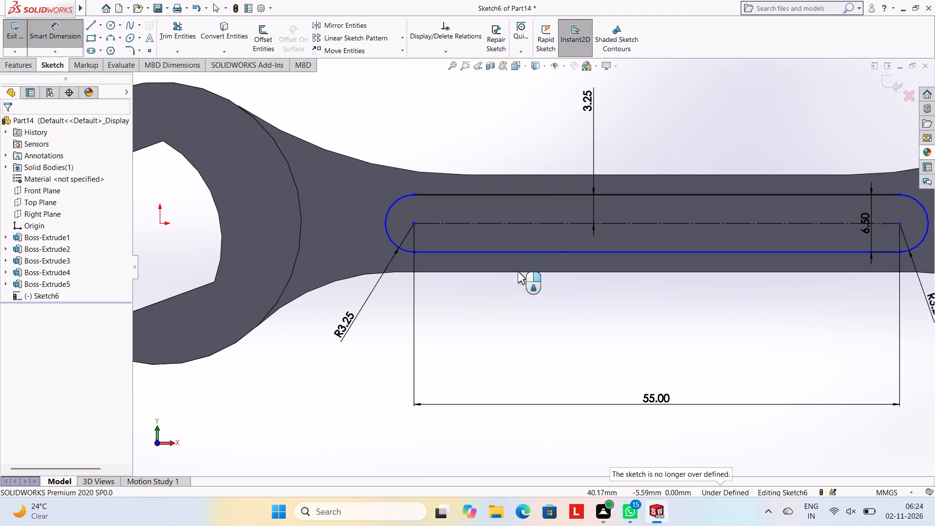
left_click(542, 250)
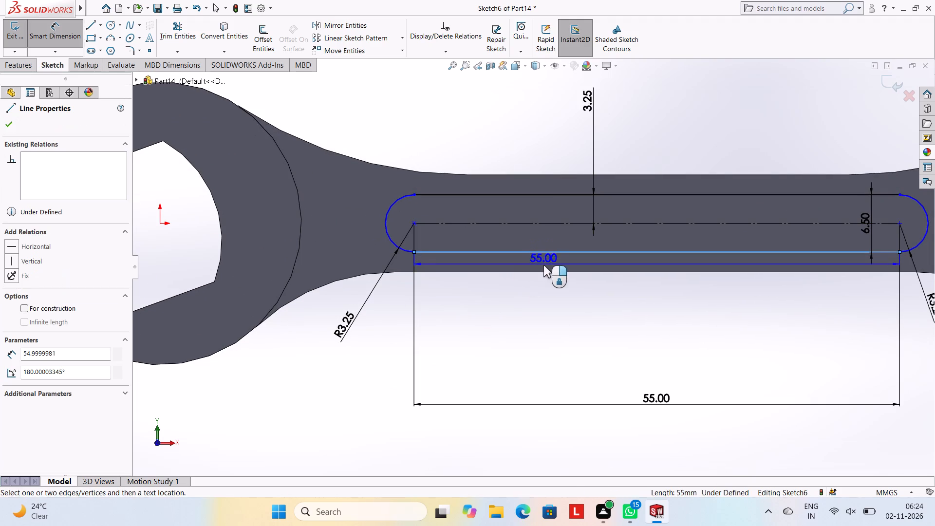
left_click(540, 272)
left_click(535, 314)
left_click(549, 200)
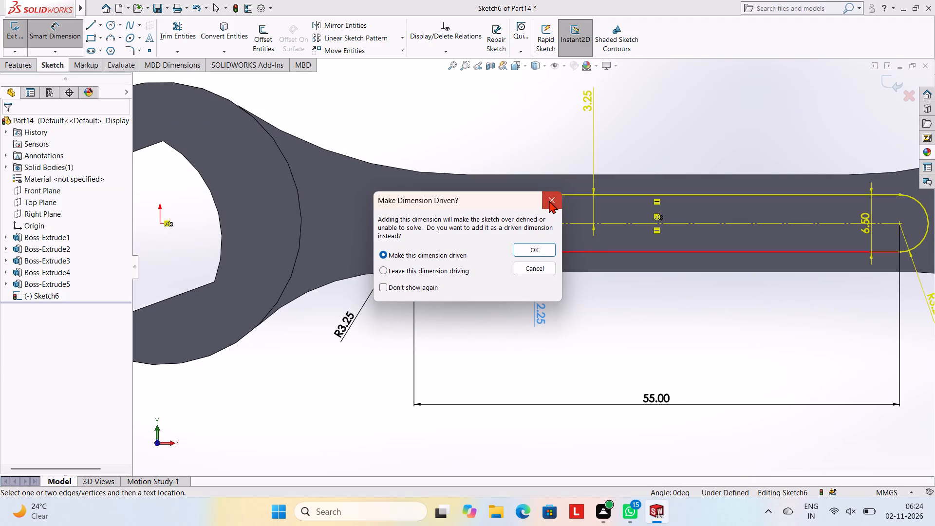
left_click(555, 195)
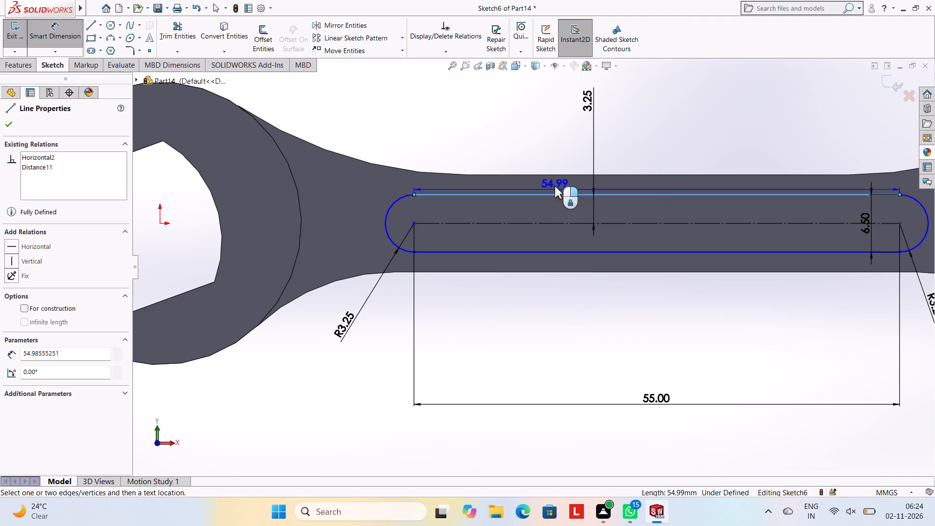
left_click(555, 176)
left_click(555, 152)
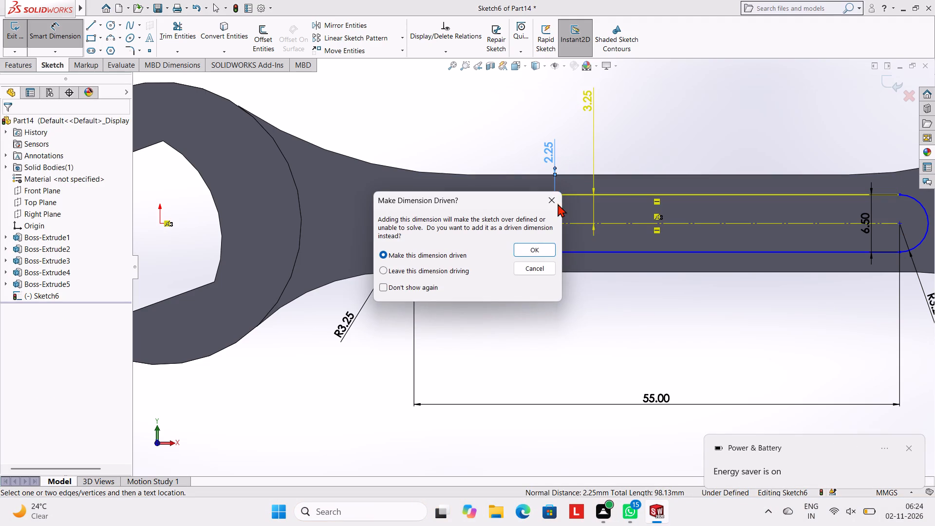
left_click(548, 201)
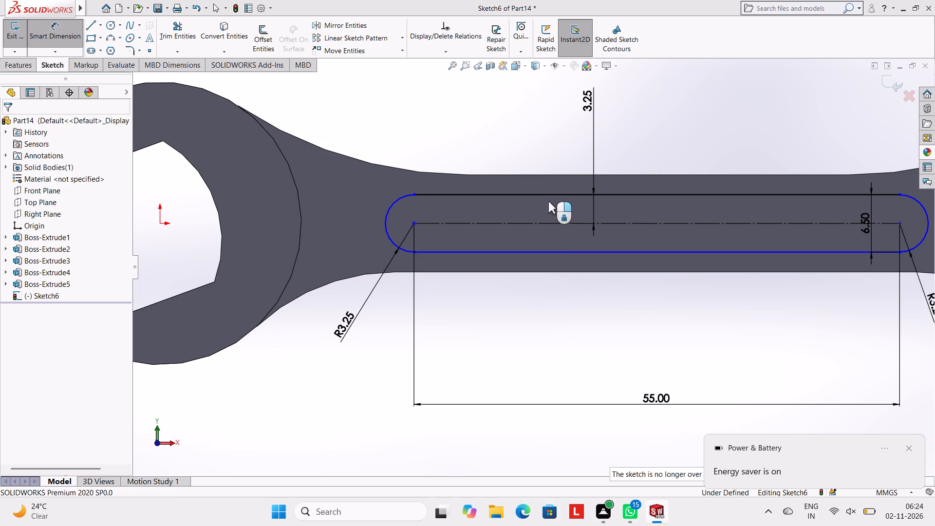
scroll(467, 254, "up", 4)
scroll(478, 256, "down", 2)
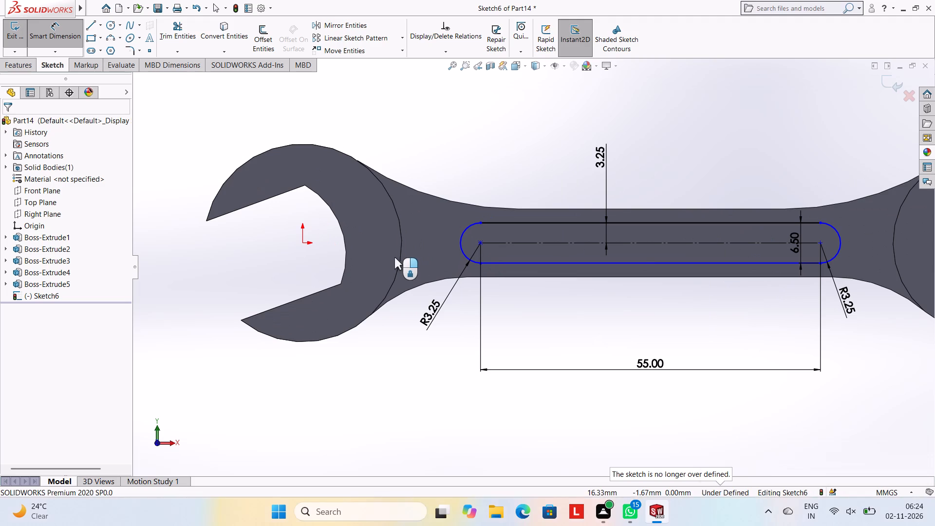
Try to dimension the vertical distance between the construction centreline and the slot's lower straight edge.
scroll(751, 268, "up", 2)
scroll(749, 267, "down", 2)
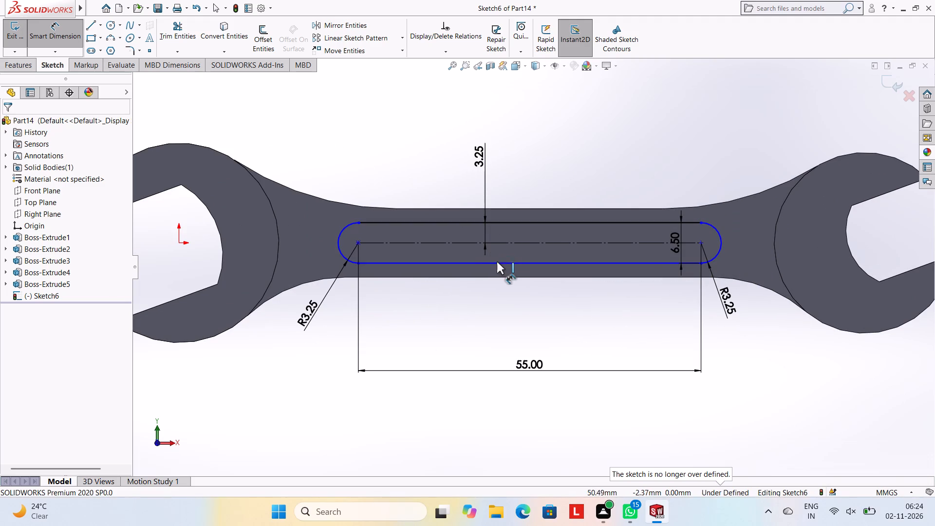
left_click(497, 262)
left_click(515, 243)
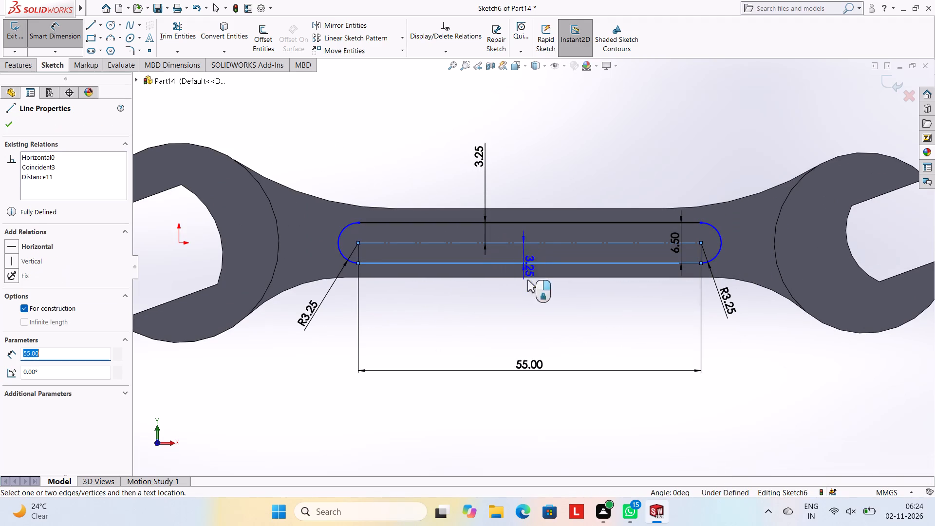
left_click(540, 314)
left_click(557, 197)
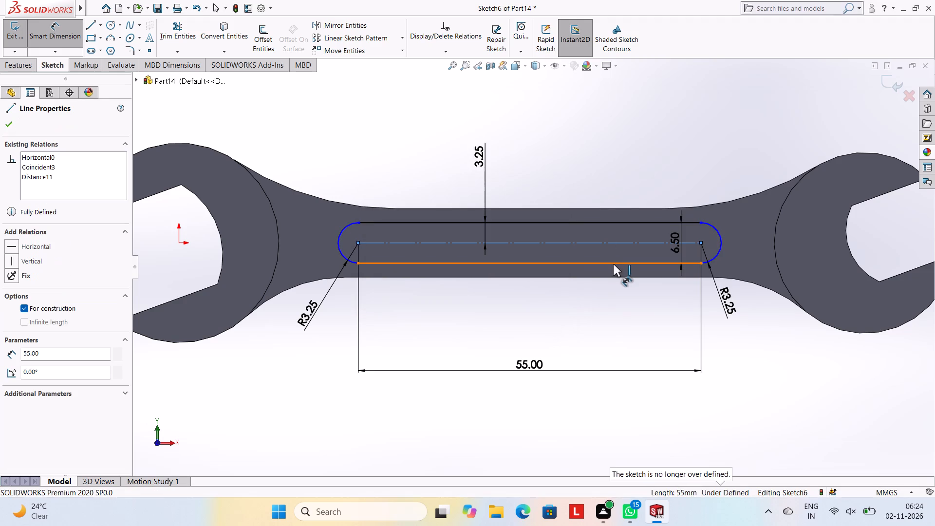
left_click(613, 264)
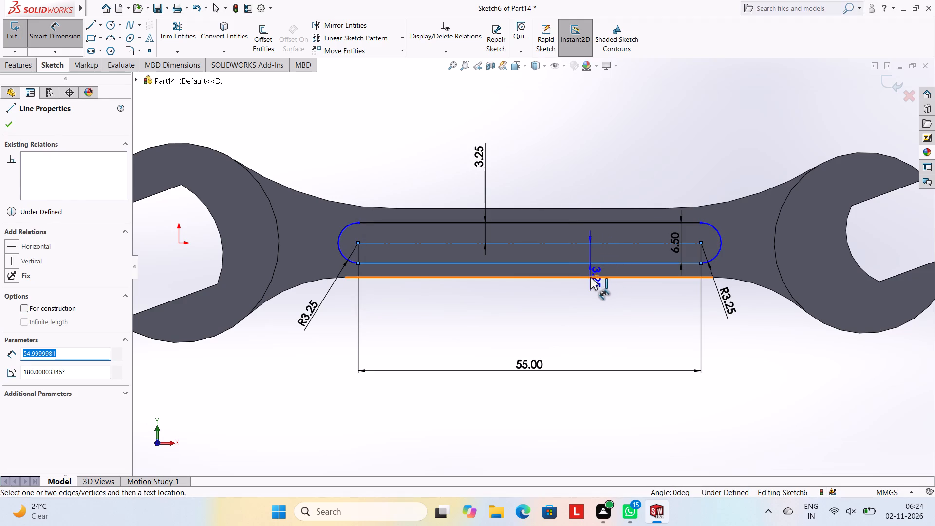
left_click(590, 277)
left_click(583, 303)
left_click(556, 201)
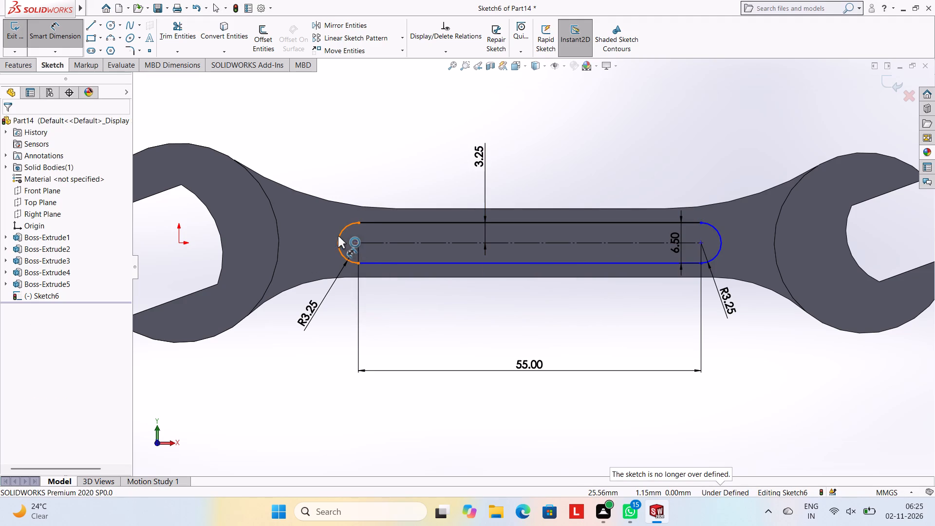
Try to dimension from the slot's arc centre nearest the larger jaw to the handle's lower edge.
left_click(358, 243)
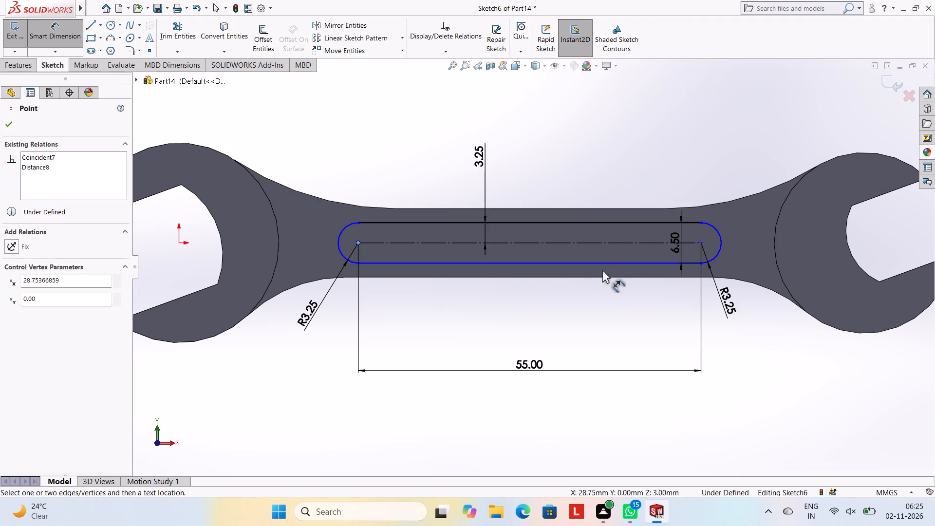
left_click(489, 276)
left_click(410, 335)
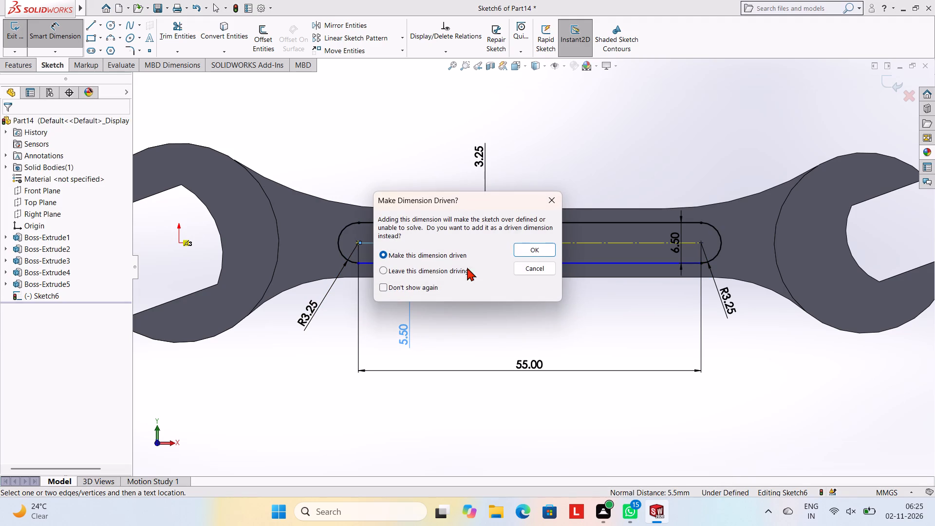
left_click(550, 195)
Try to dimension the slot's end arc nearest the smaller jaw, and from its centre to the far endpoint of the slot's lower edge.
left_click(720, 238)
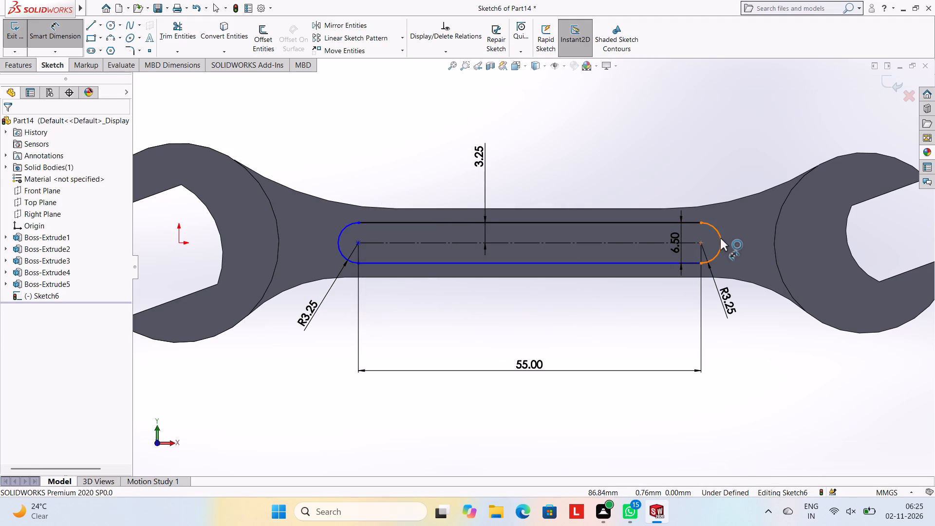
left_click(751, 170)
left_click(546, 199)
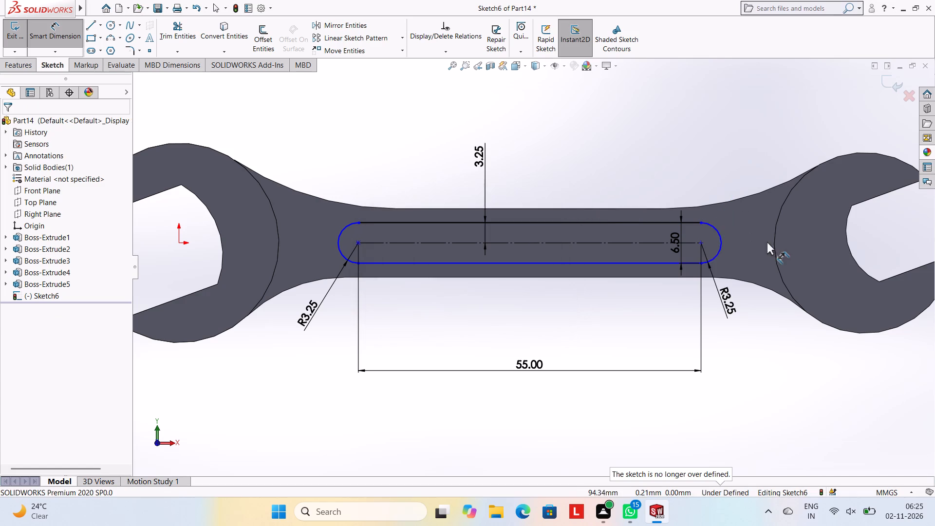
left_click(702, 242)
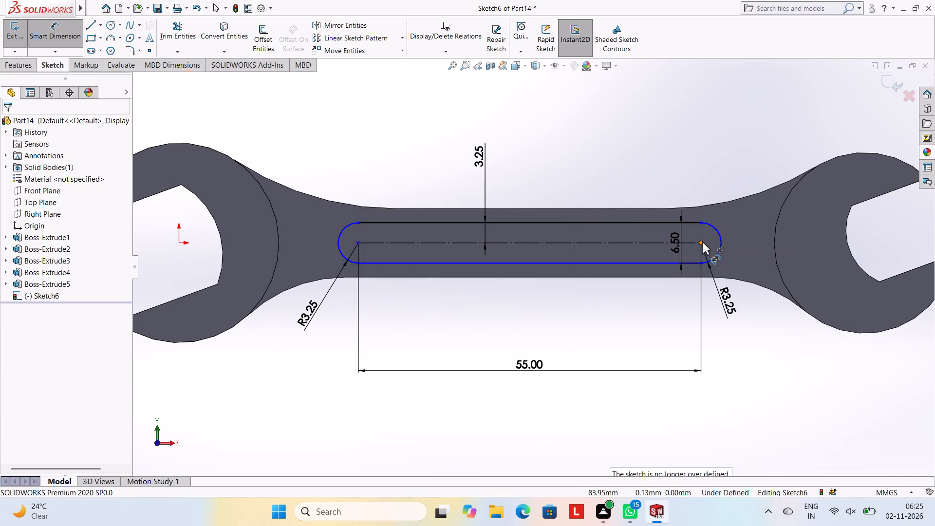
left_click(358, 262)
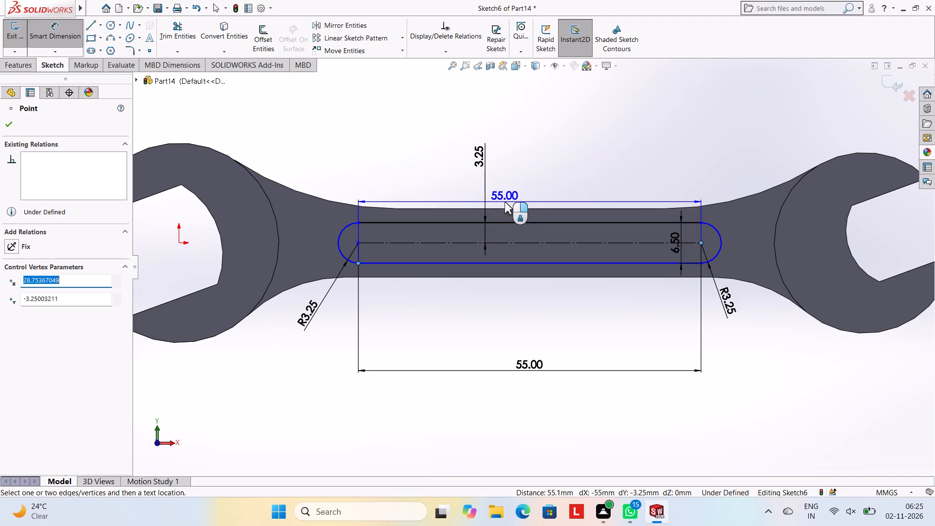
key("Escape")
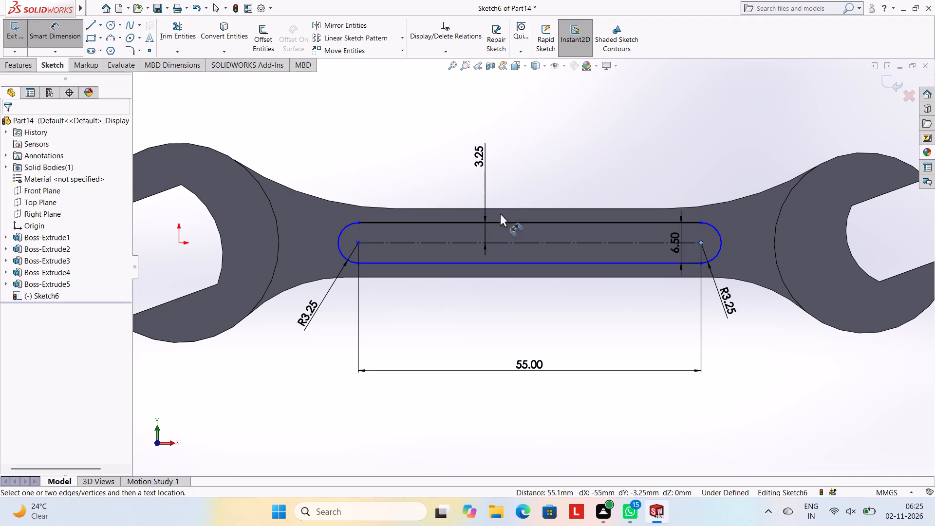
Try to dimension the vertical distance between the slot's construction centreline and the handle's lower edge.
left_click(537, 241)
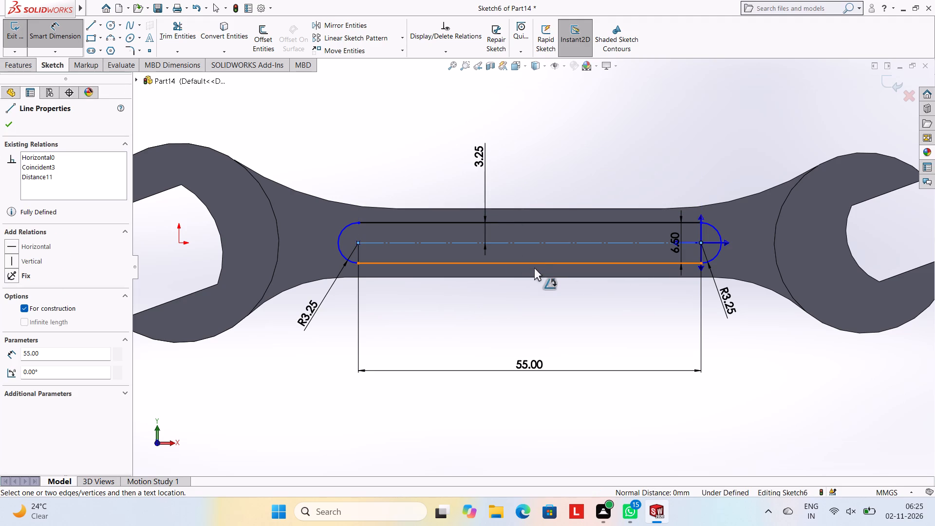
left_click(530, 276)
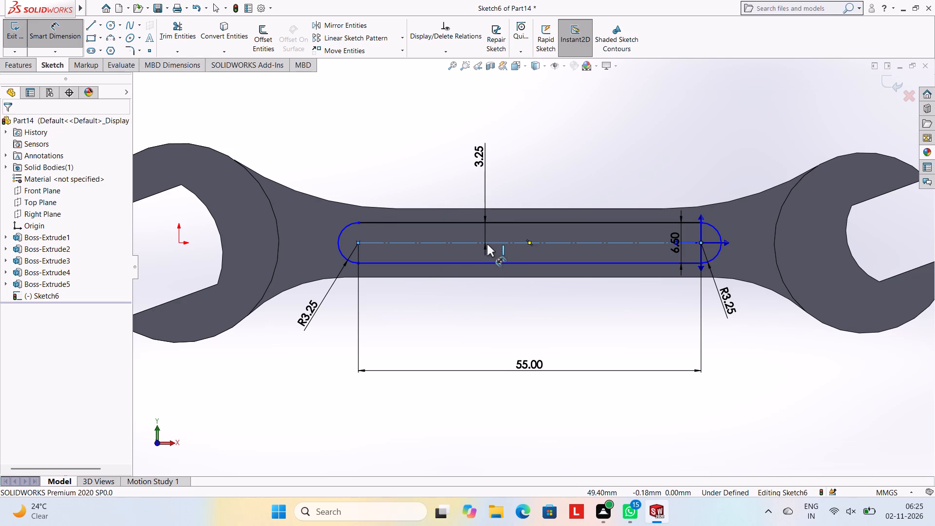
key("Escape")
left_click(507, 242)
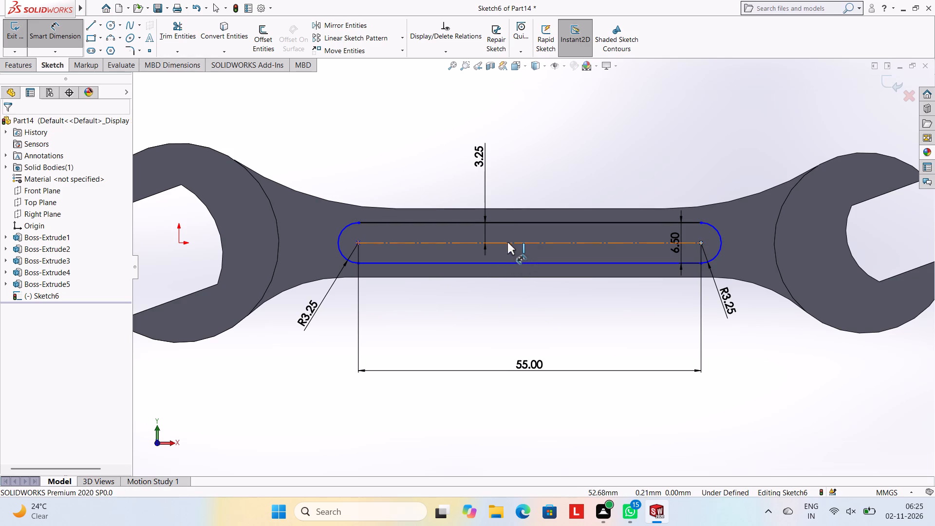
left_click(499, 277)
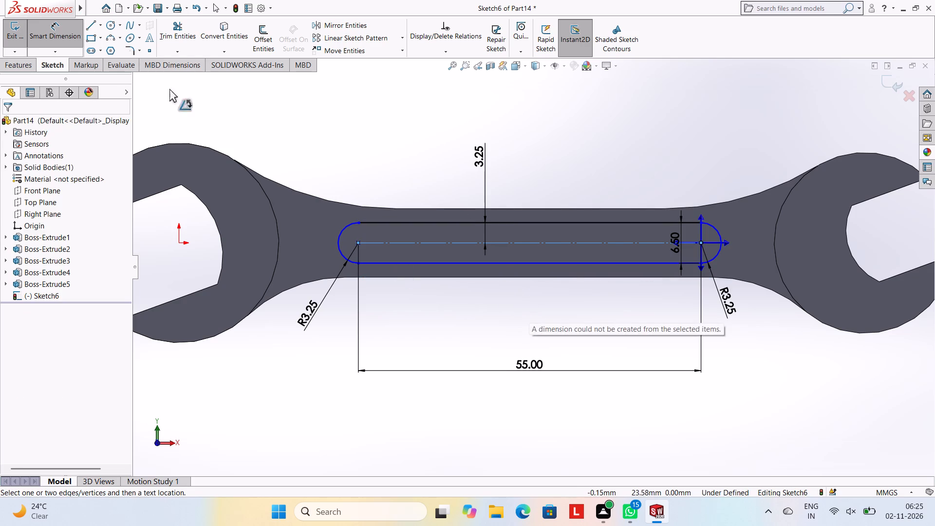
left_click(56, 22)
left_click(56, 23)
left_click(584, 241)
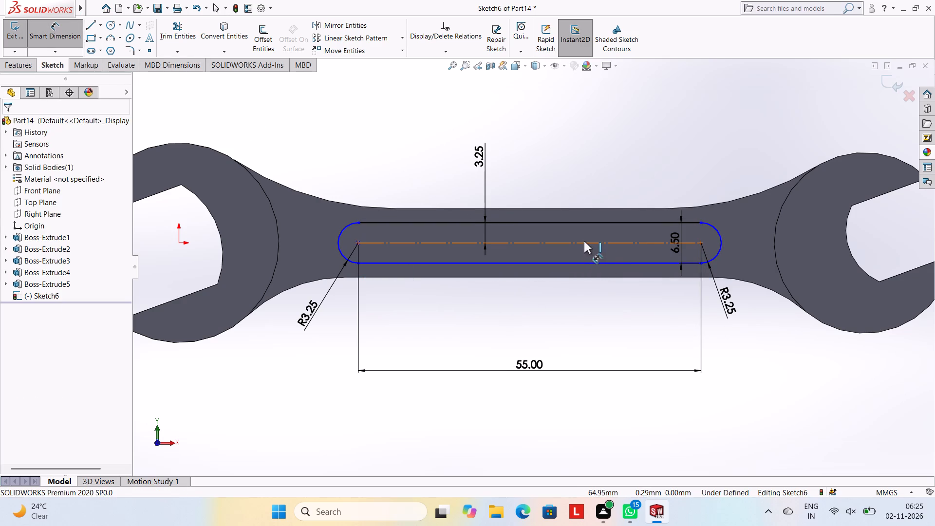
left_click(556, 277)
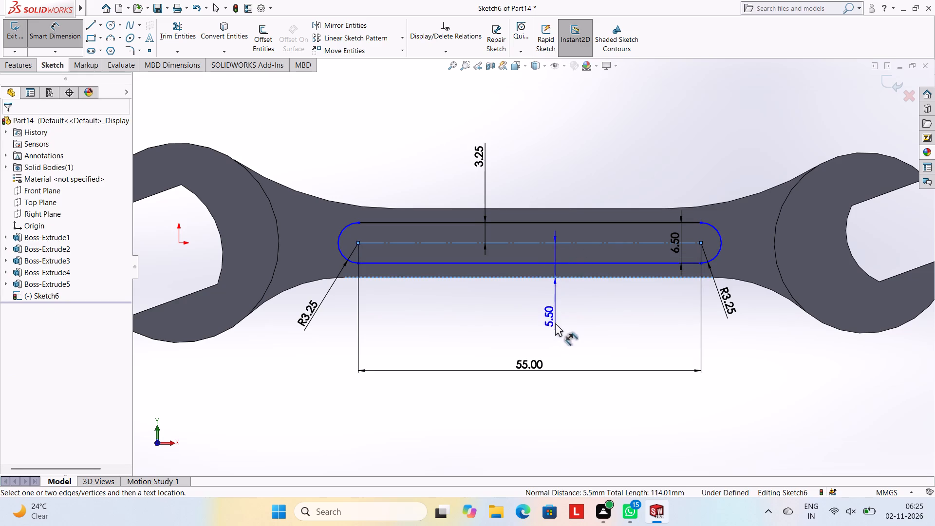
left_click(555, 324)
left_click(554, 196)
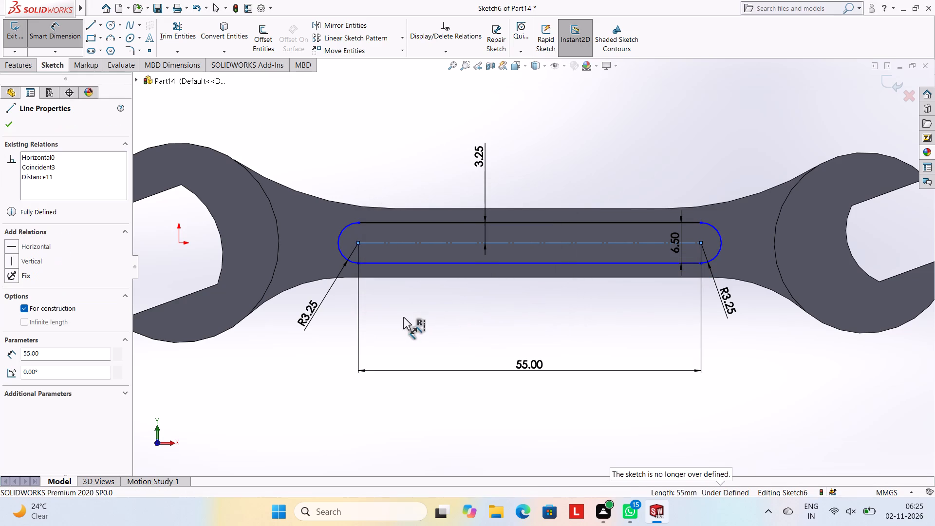
Cut-extrude the slot profile into the handle as a blind recess 0.7 mm deep.
scroll(453, 285, "up", 2)
scroll(453, 285, "down", 3)
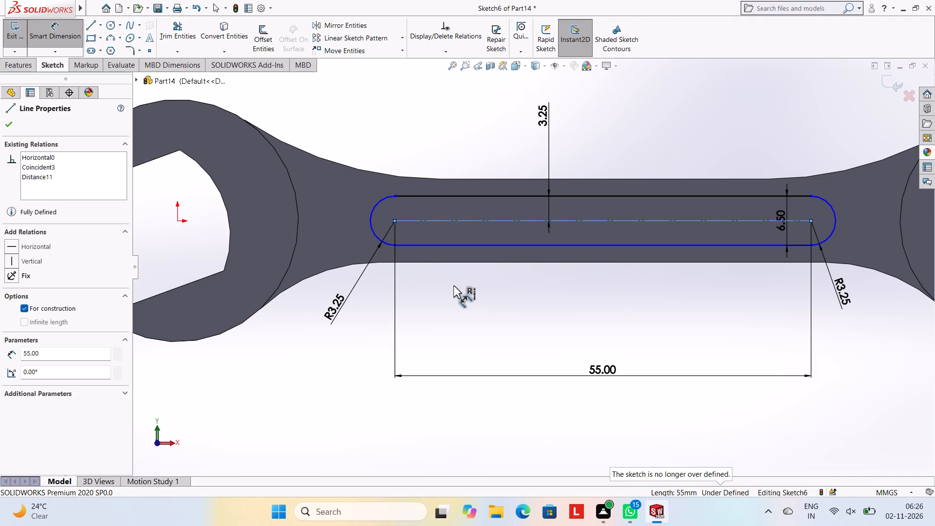
left_click(16, 63)
left_click(170, 34)
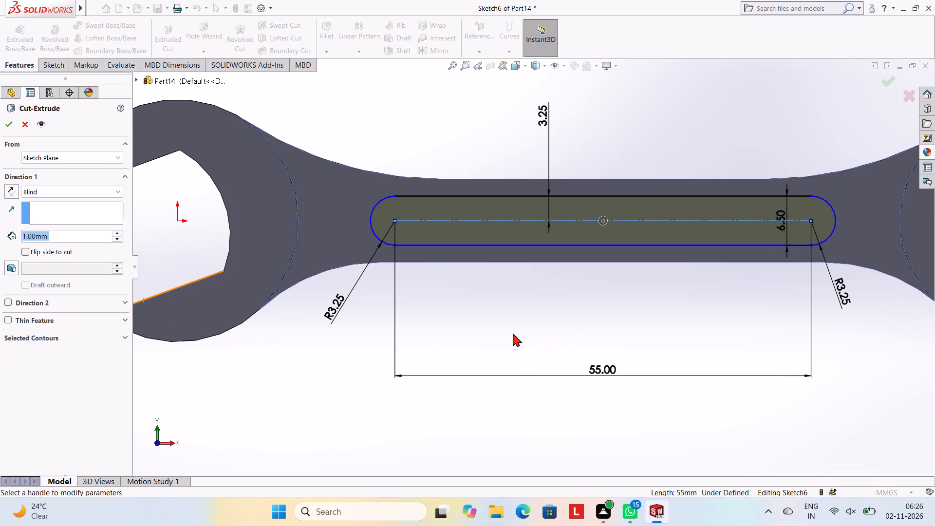
type("0.7")
key("Return")
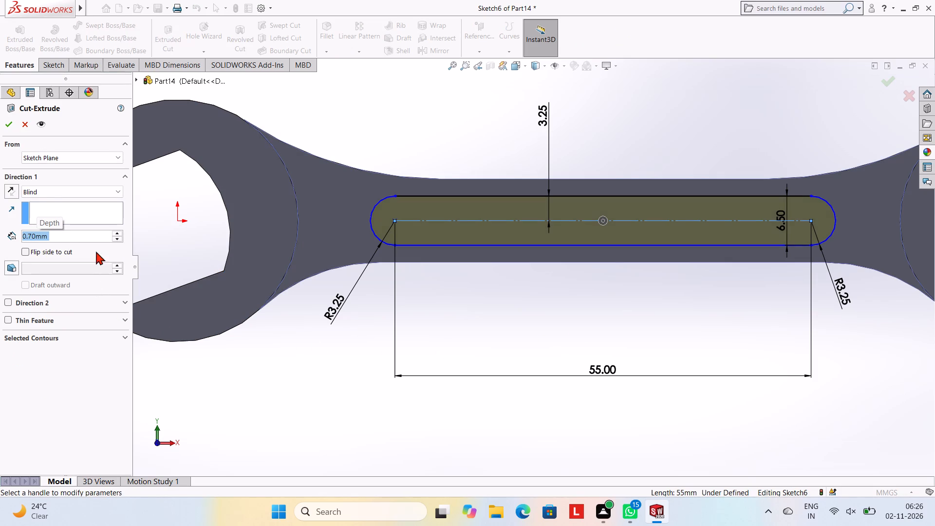
left_click(7, 124)
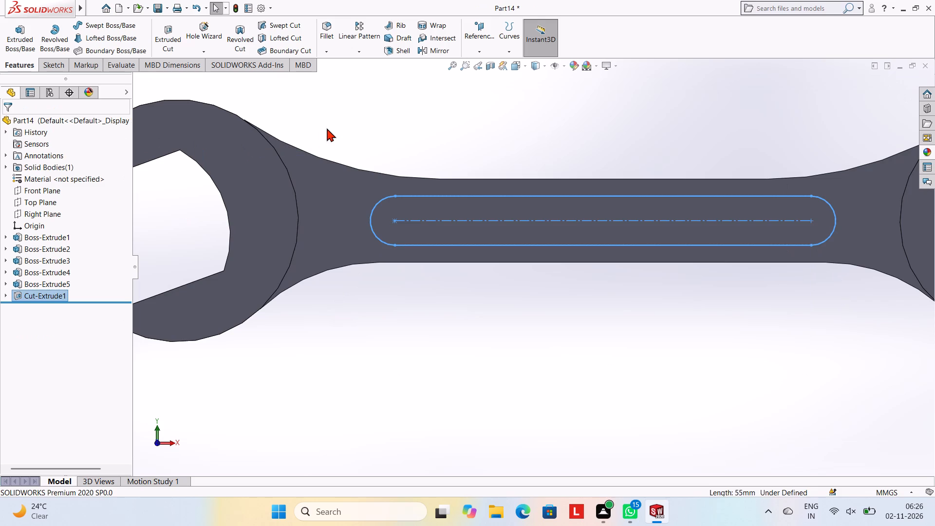
left_click(396, 112)
Start a new sketch on the handle's flat back face, opposite the recessed slot.
middle_click_drag(653, 367, 646, 191)
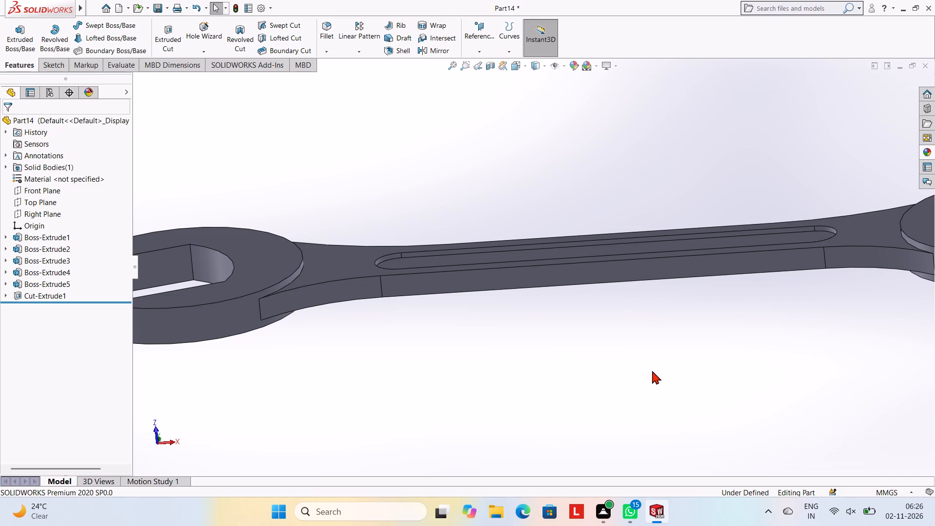
middle_click_drag(652, 371, 658, 207)
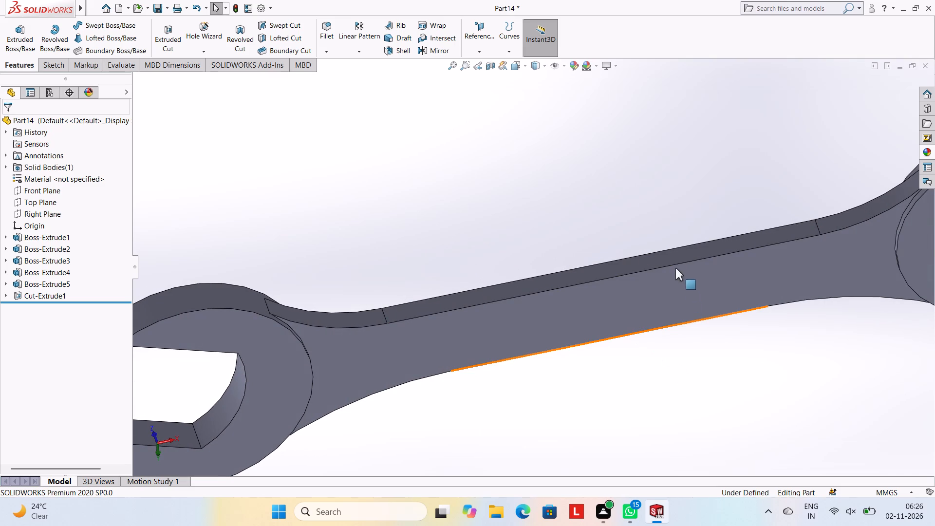
middle_click_drag(675, 282, 646, 274)
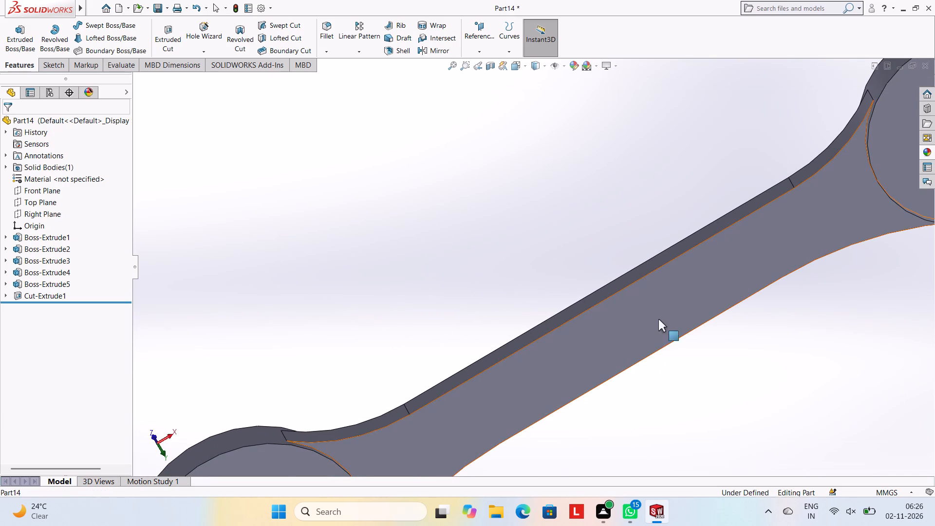
left_click(633, 313)
left_click(675, 281)
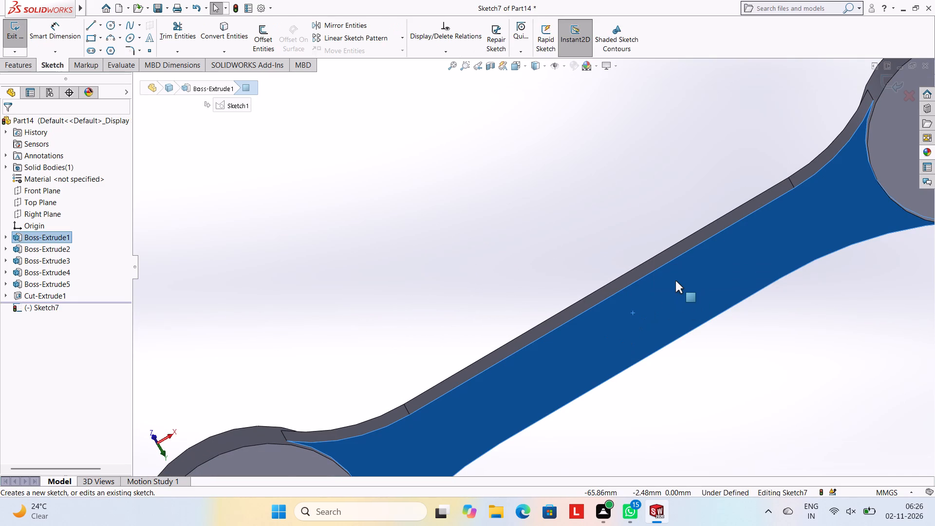
key("ctrl+8")
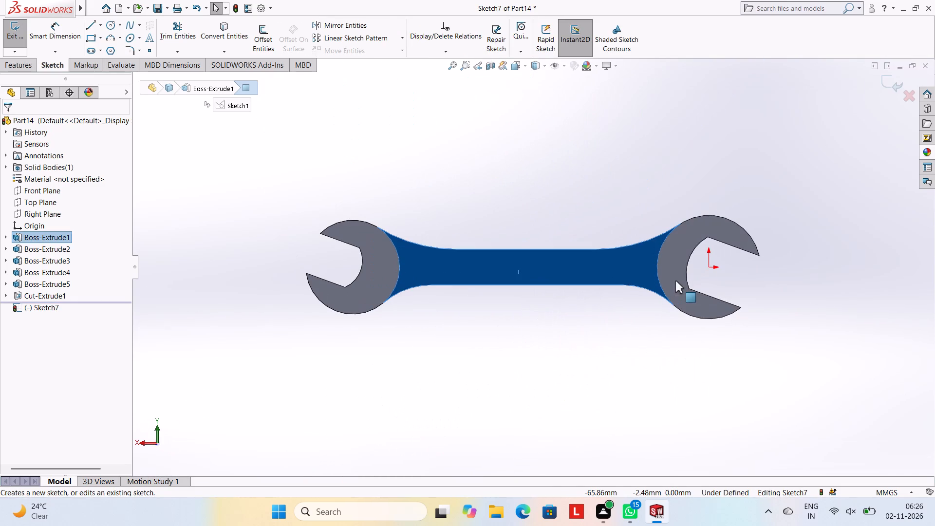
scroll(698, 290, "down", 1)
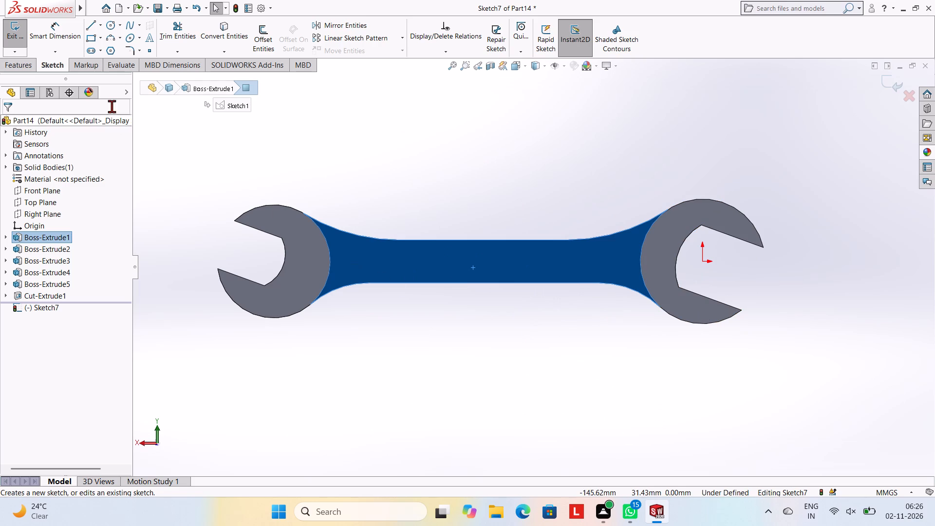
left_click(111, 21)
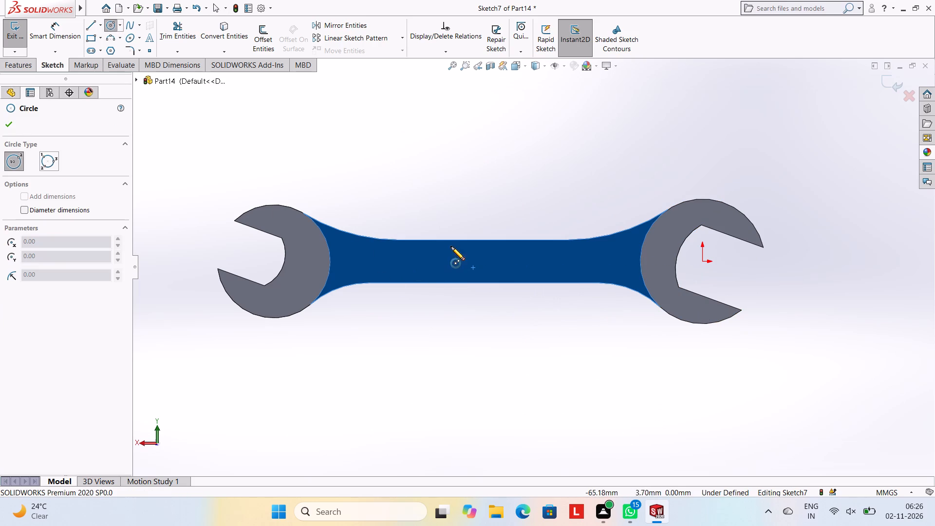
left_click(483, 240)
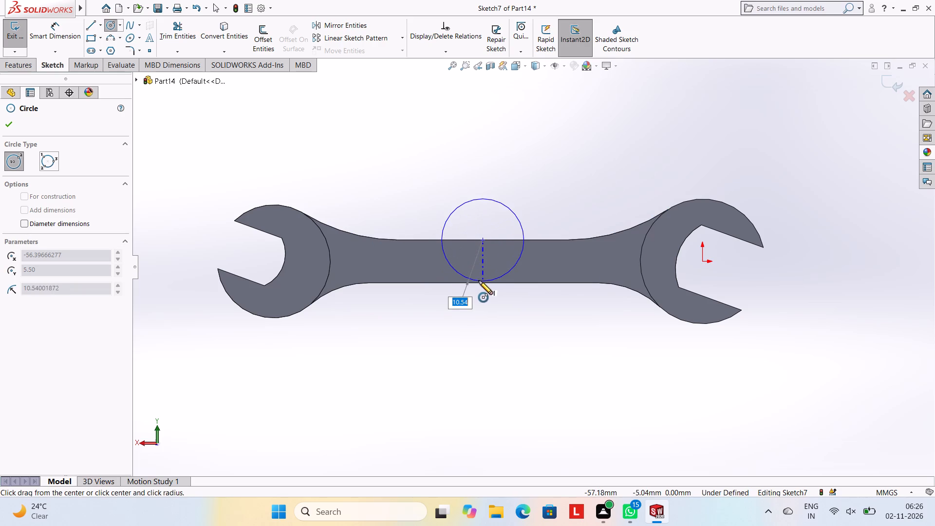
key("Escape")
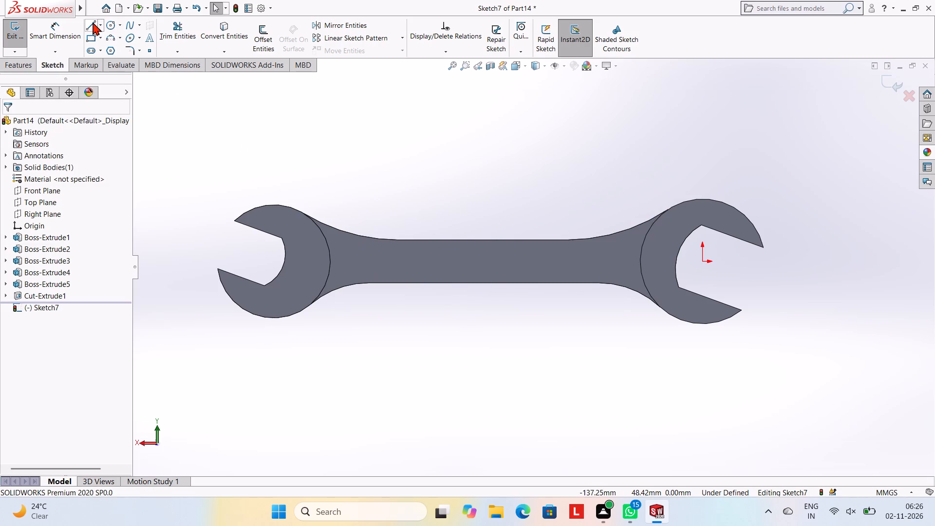
Sketch a line across the handle's back face from the upper straight edge's midpoint to the lower straight edge's midpoint.
left_click(93, 22)
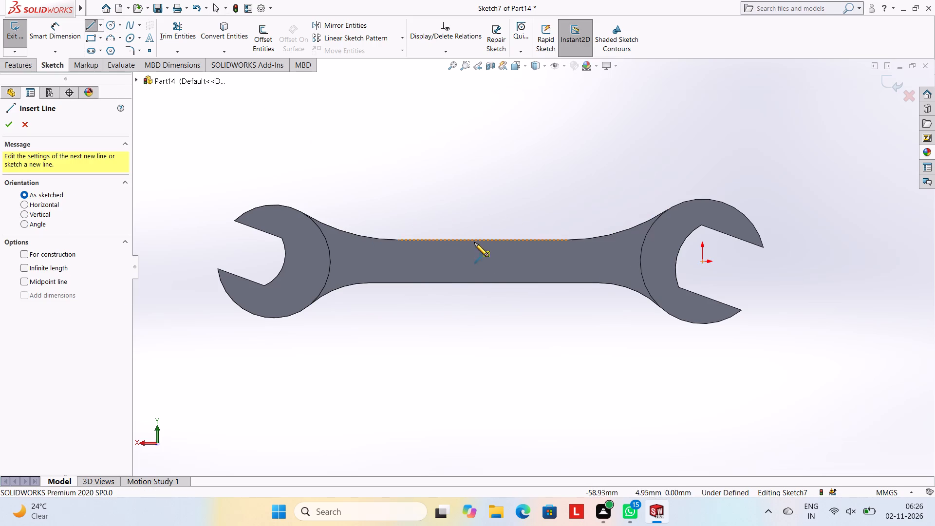
left_click(482, 240)
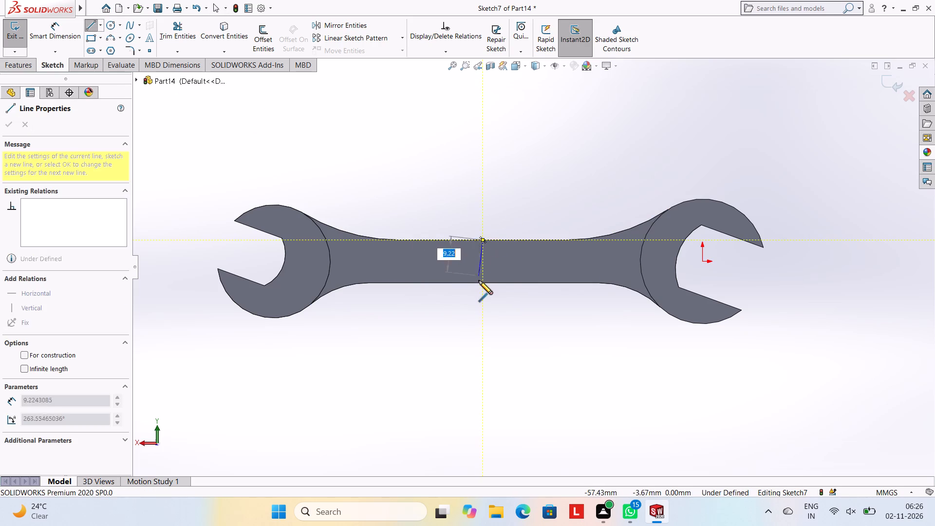
left_click(484, 282)
key("Escape")
key("Escape")
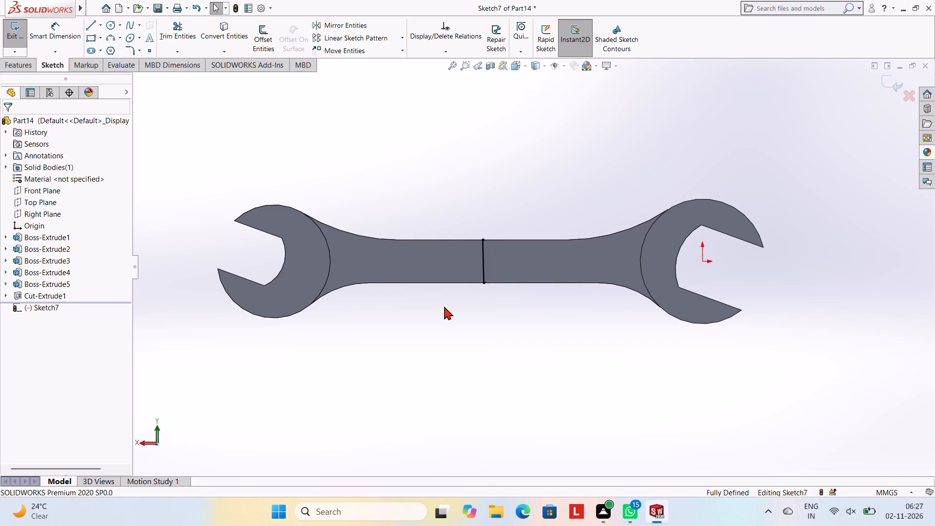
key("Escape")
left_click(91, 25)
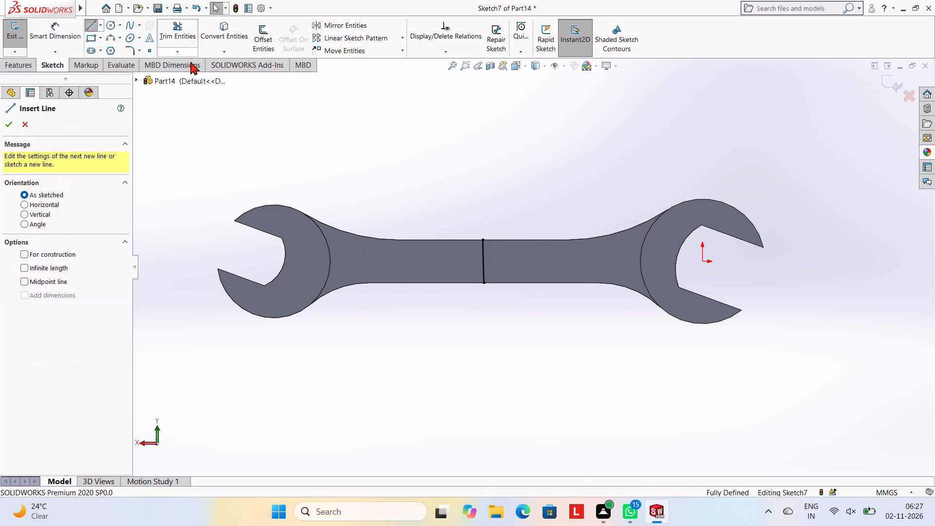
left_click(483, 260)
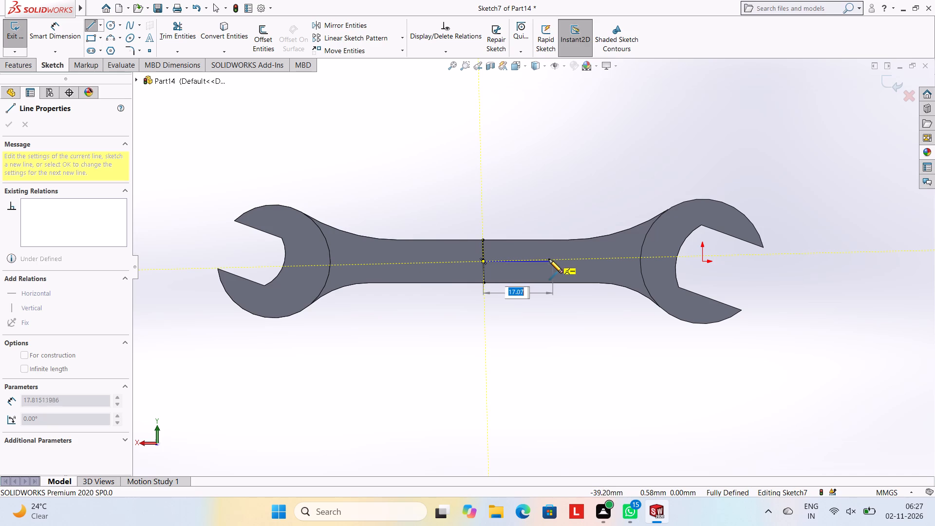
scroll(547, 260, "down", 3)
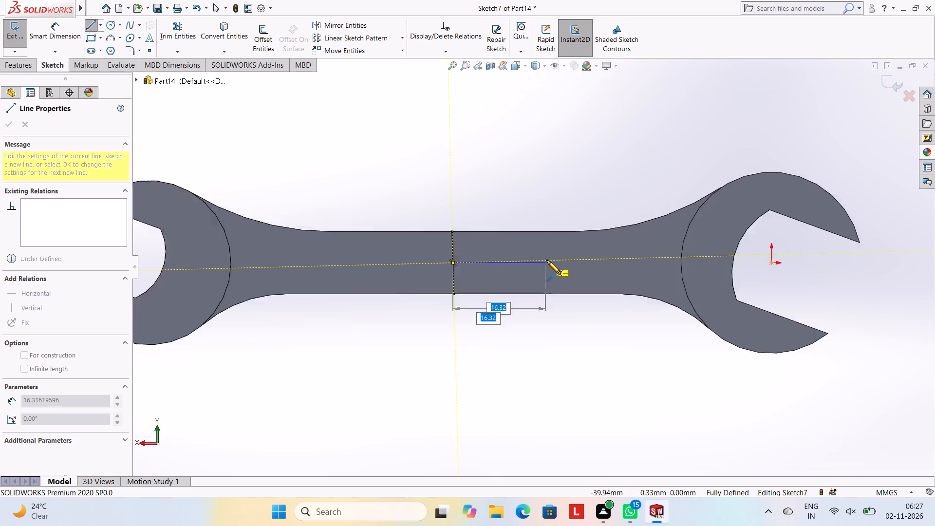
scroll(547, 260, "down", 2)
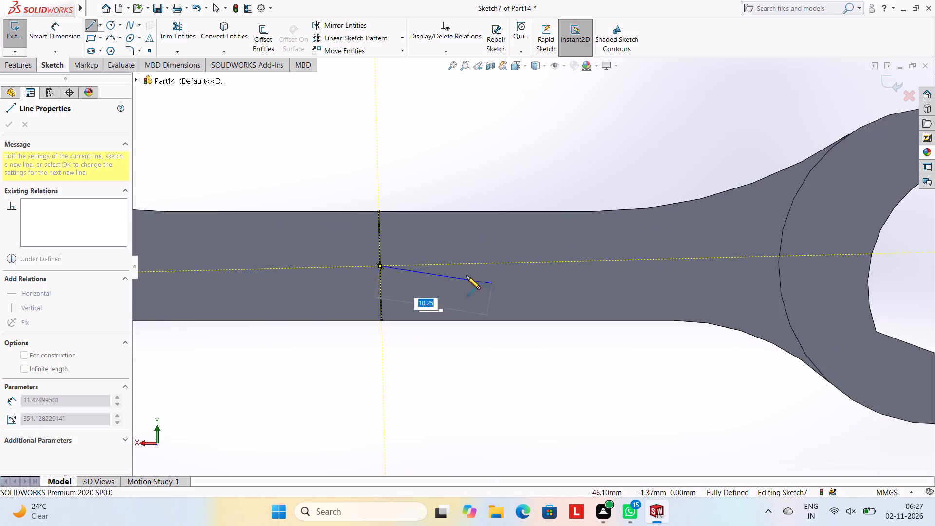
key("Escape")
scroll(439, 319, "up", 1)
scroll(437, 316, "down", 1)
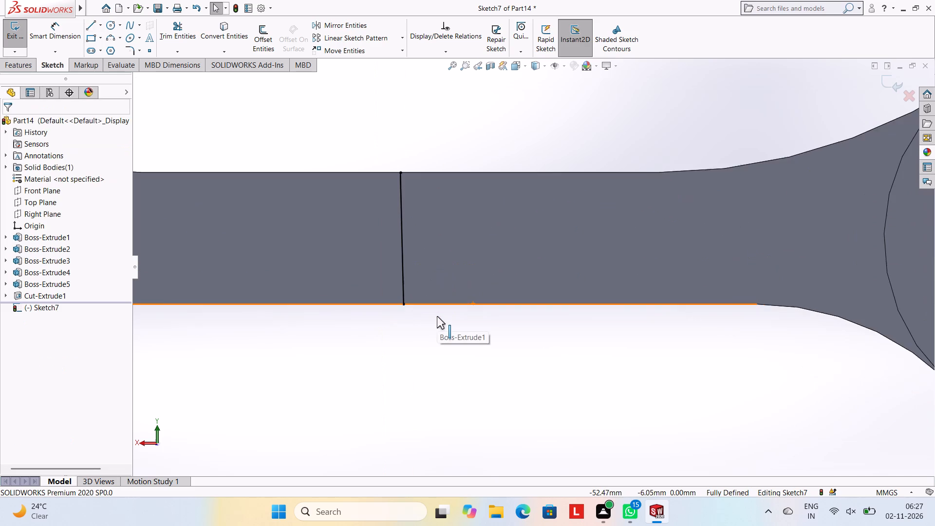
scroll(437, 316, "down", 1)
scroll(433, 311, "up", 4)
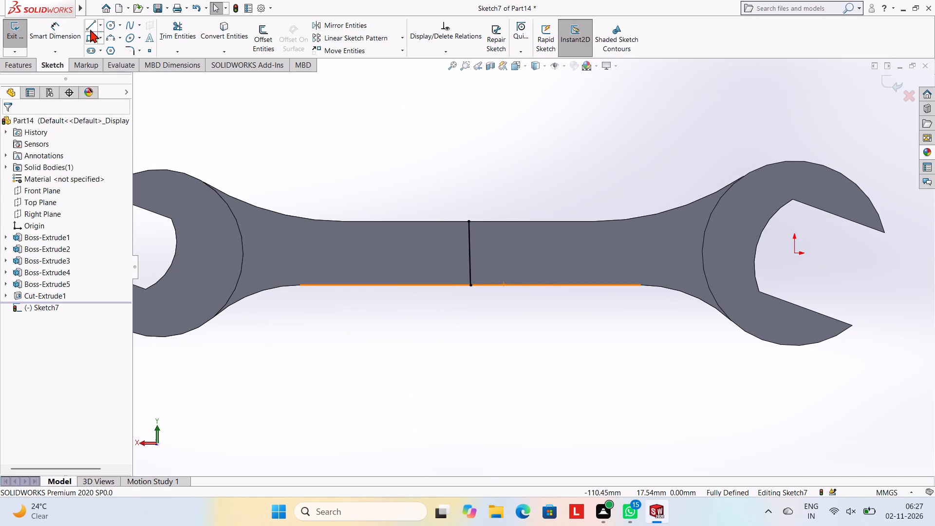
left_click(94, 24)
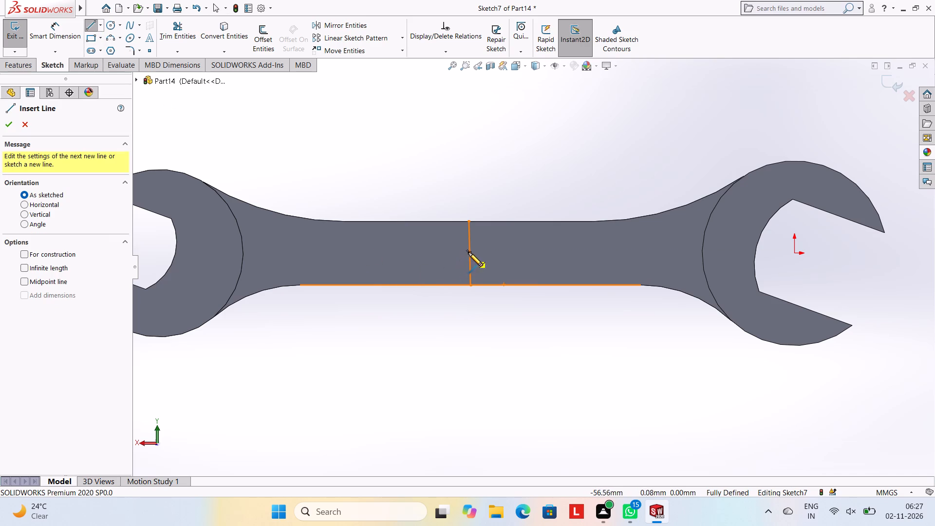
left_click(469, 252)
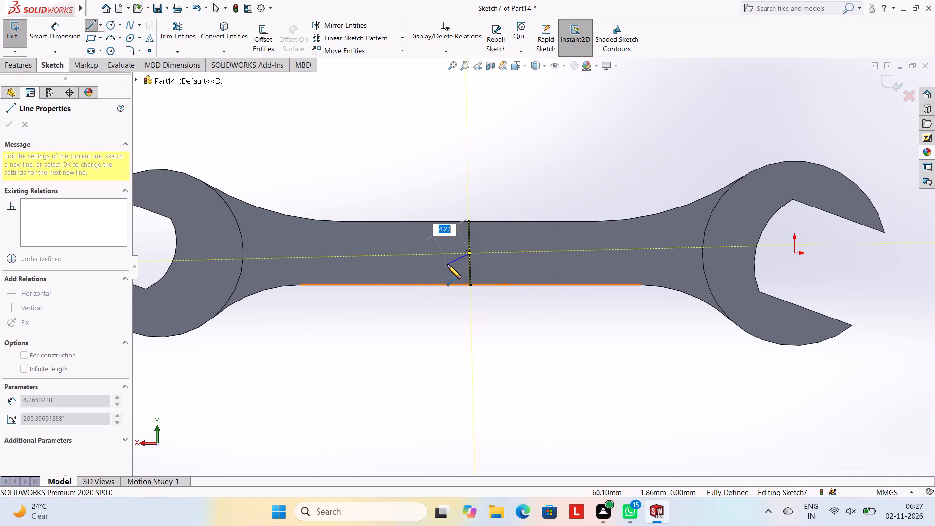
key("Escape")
Replace the slanted cross line with a vertical line about 13.9 mm long from the handle's lower edge midpoint past its upper edge.
key("ctrl+z")
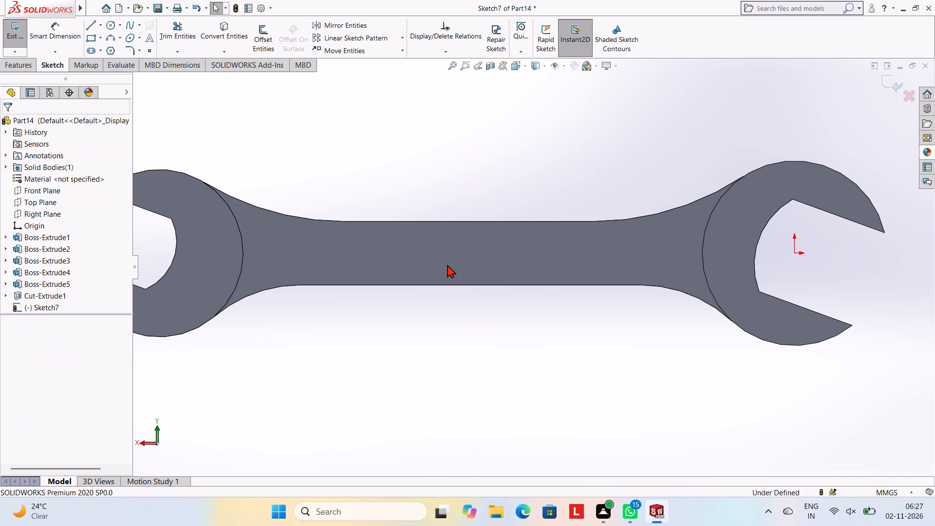
key("Escape")
left_click(93, 19)
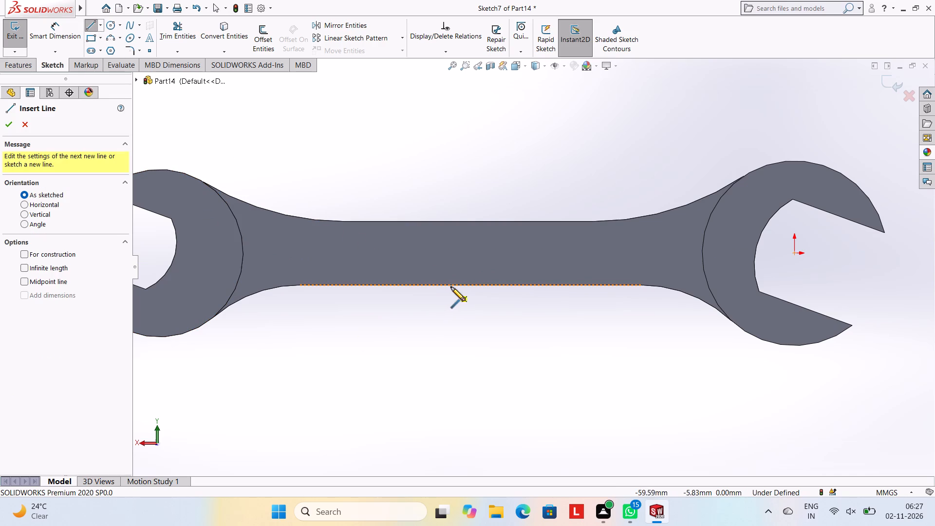
left_click(470, 285)
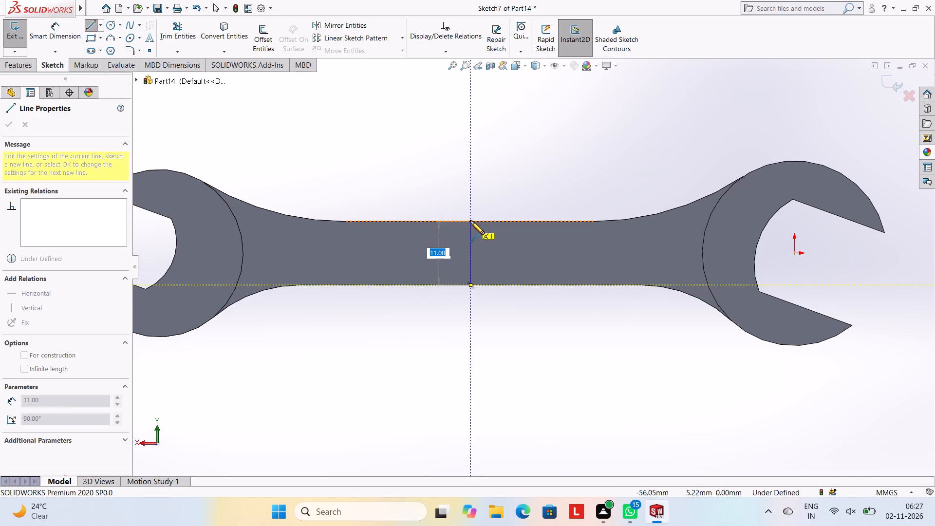
left_click(468, 205)
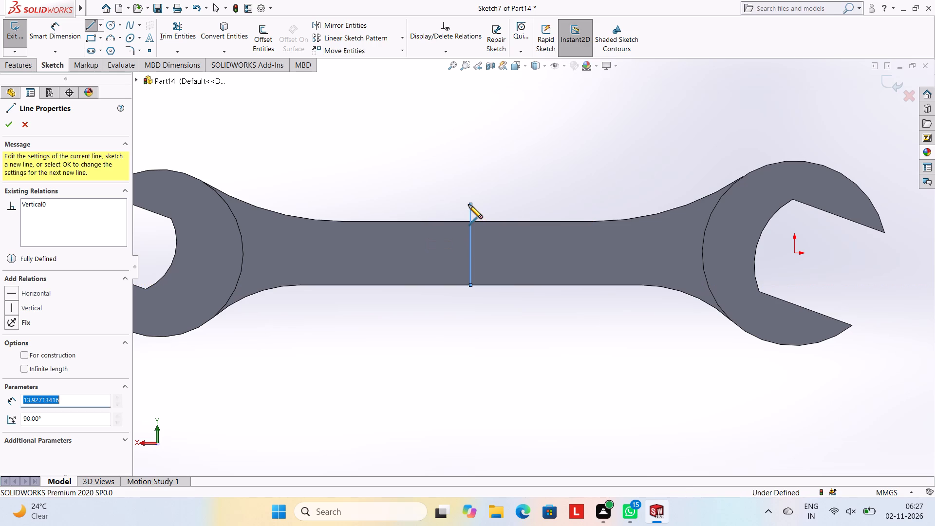
key("Escape")
key("Escape")
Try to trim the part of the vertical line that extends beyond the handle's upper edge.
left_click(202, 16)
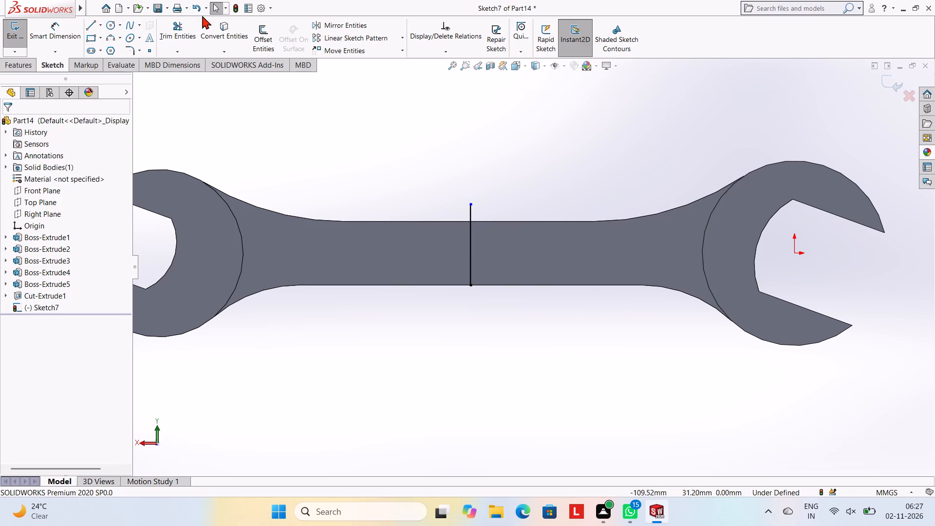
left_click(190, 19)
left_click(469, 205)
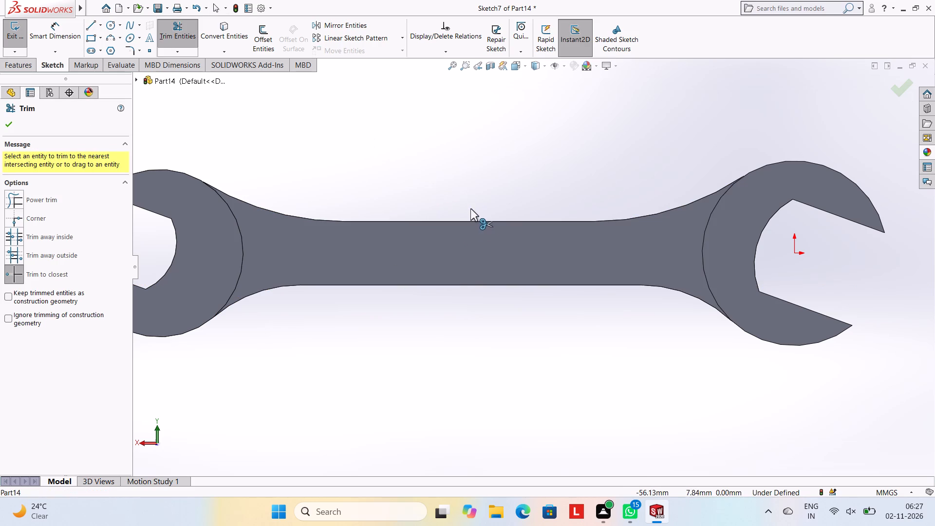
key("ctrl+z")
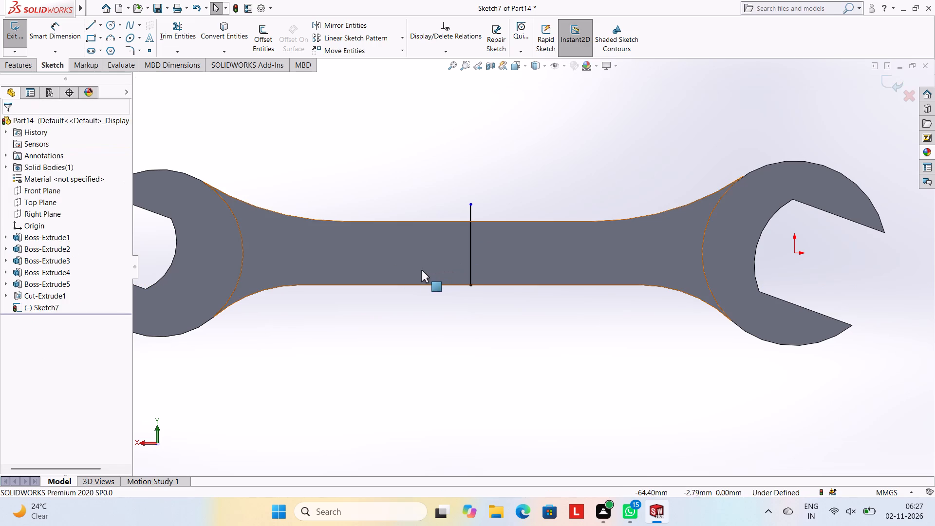
Sketch a 27.5 mm horizontal line from the vertical line's midpoint towards the jaw at the sketch origin.
scroll(500, 291, "down", 1)
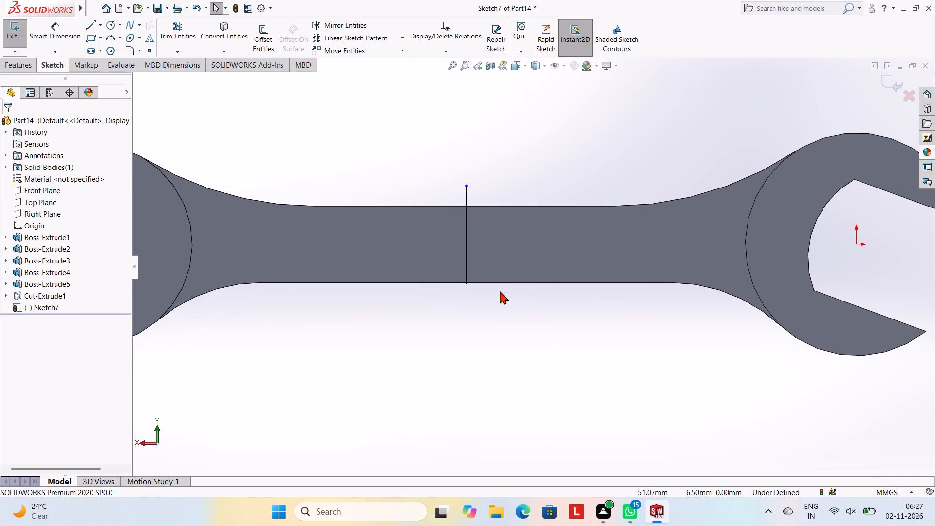
left_click(90, 21)
left_click(466, 233)
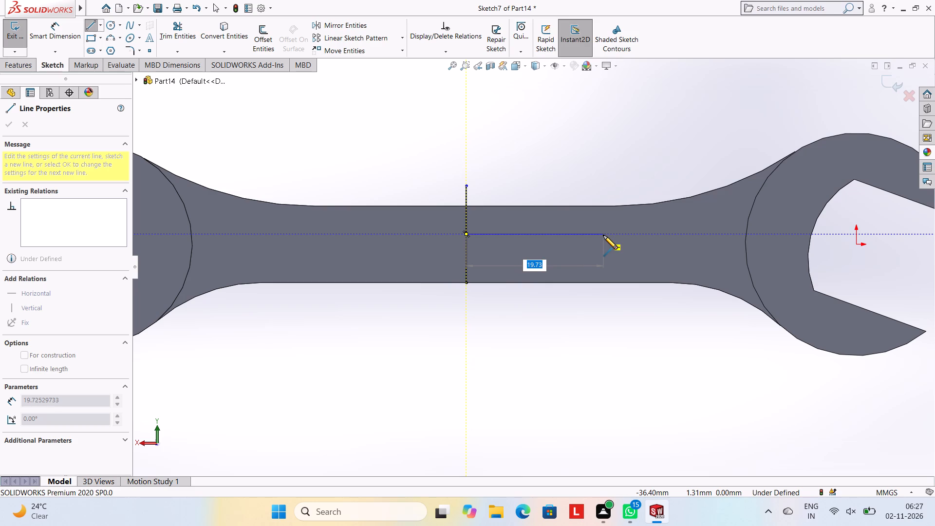
type("27.5")
key("Return")
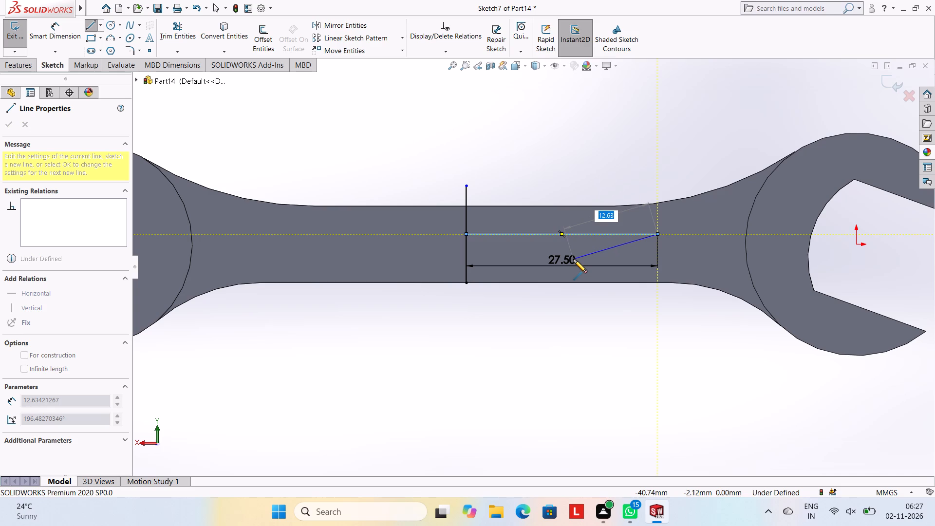
key("Escape")
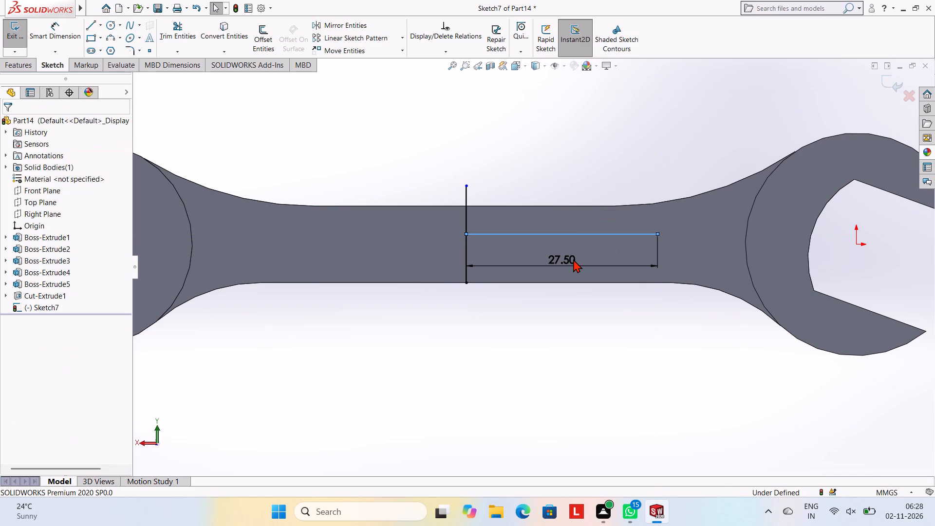
key("Escape")
key("Escape")
key("Escape")
key("Escape")
Start another line in the handle's back-face sketch.
left_click(92, 22)
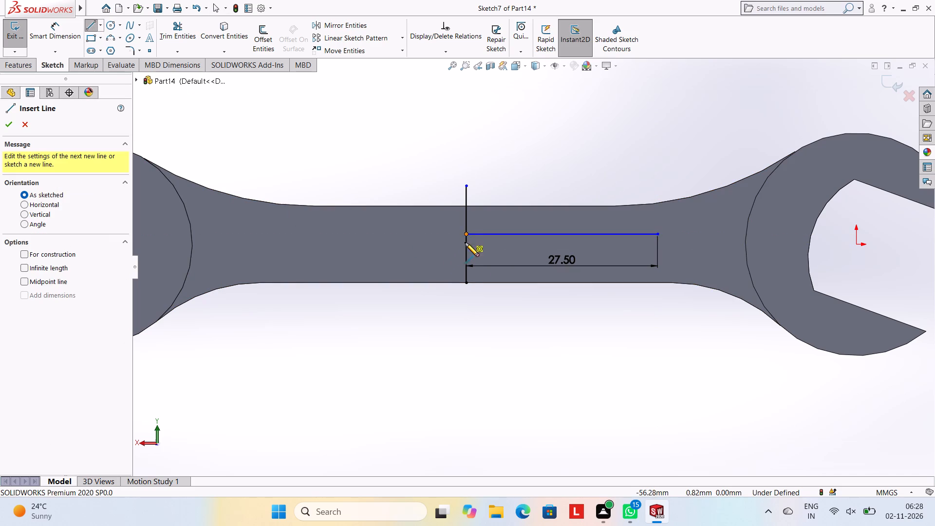
scroll(529, 322, "up", 2)
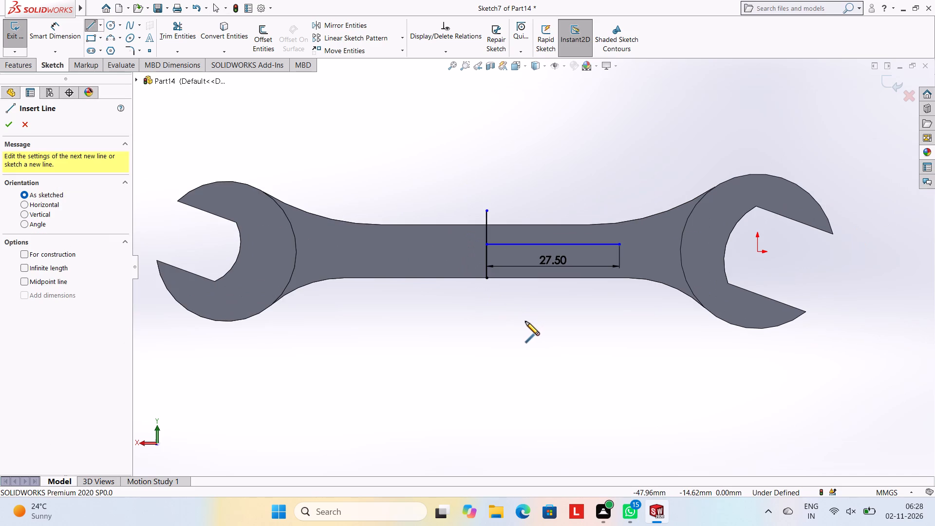
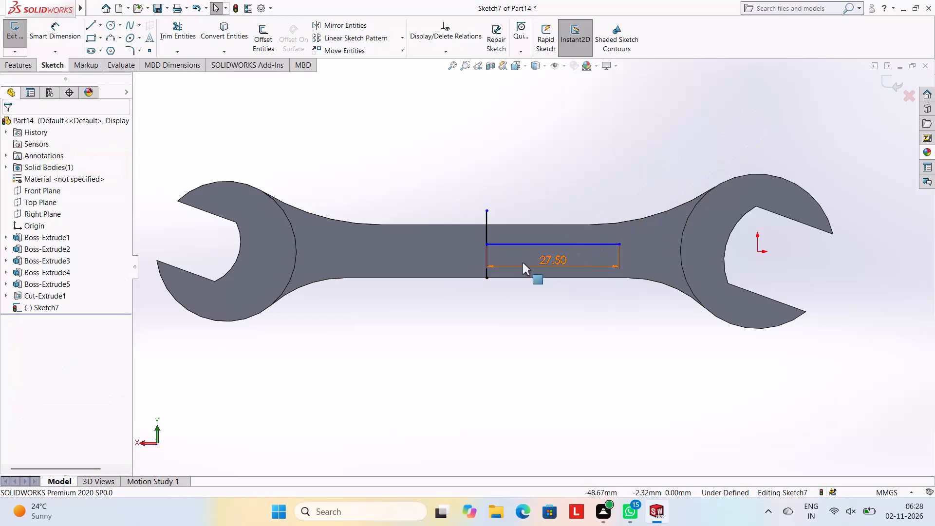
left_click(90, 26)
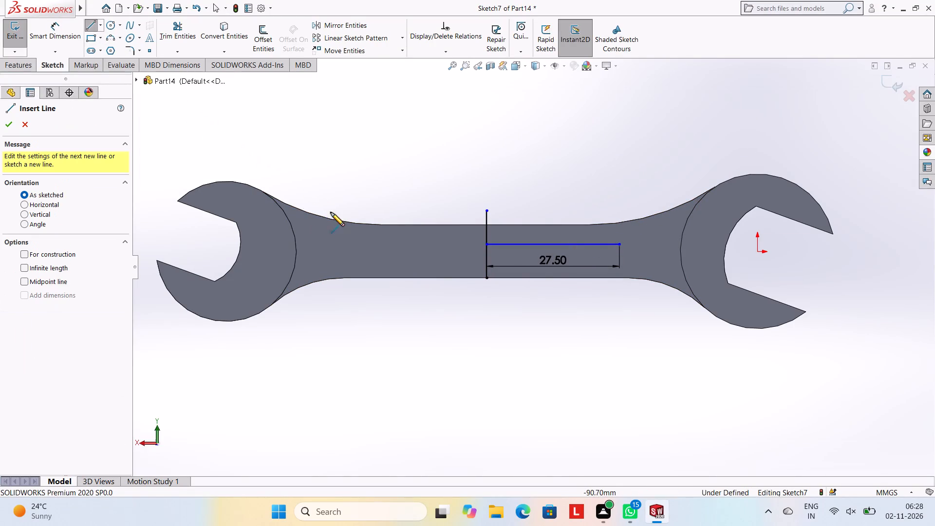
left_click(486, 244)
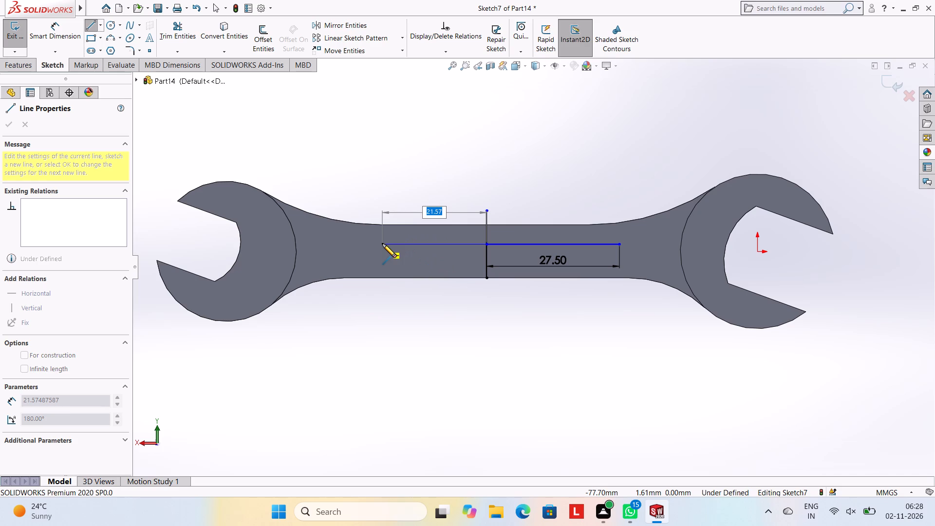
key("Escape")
Undo the 27.50 mm horizontal line that starts on the vertical sketch line.
key("ctrl+z")
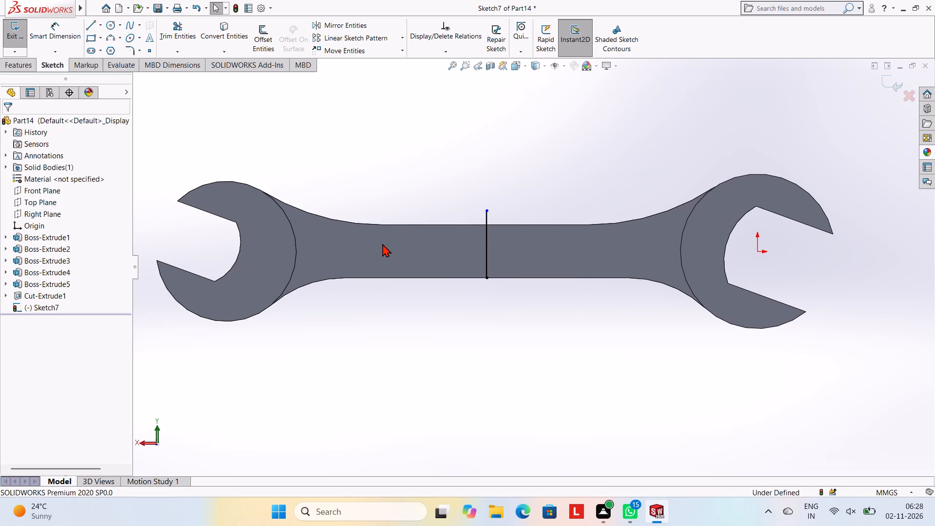
Draw a horizontal line about 43 mm long along the straight upper edge of the wrench handle.
scroll(387, 179, "down", 1)
scroll(424, 227, "down", 2)
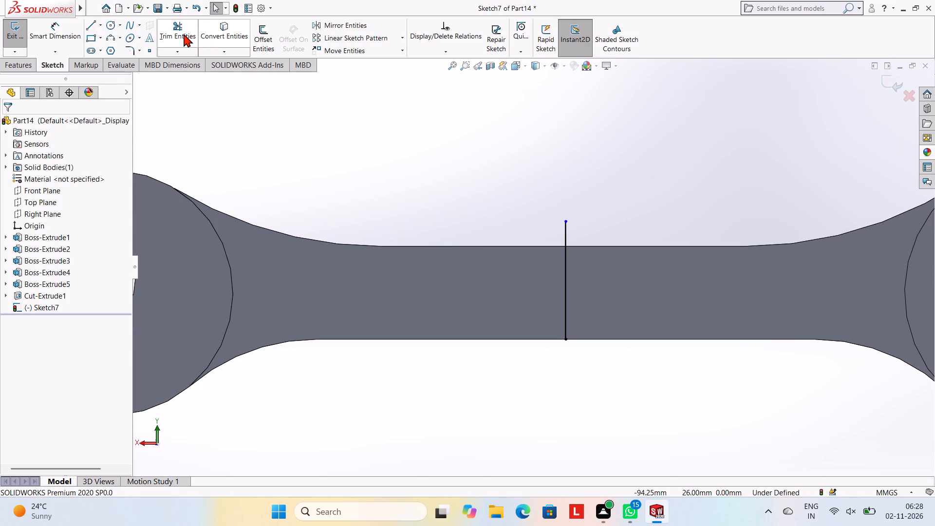
left_click(92, 27)
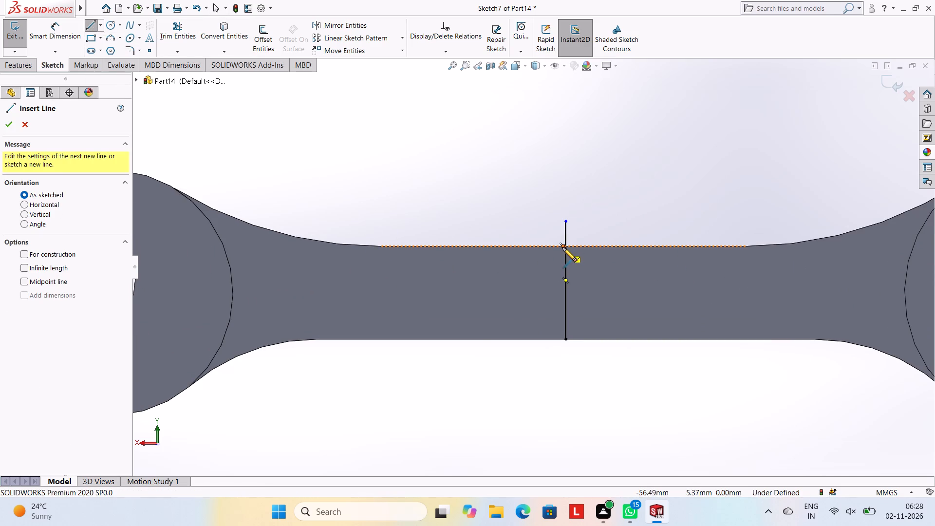
left_click(379, 245)
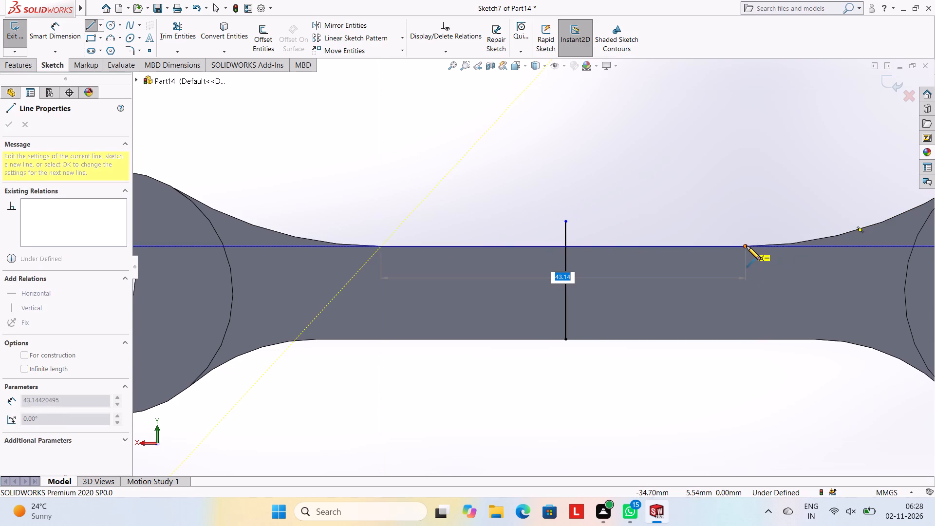
left_click(744, 246)
key("Escape")
key("Escape")
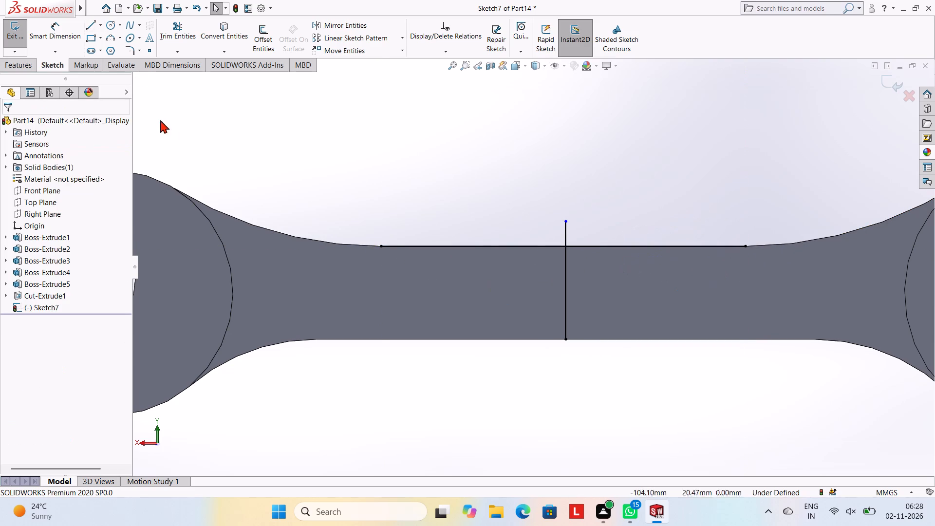
Trim away the part of the vertical line that extends above the handle's upper edge.
left_click(166, 37)
left_click(567, 228)
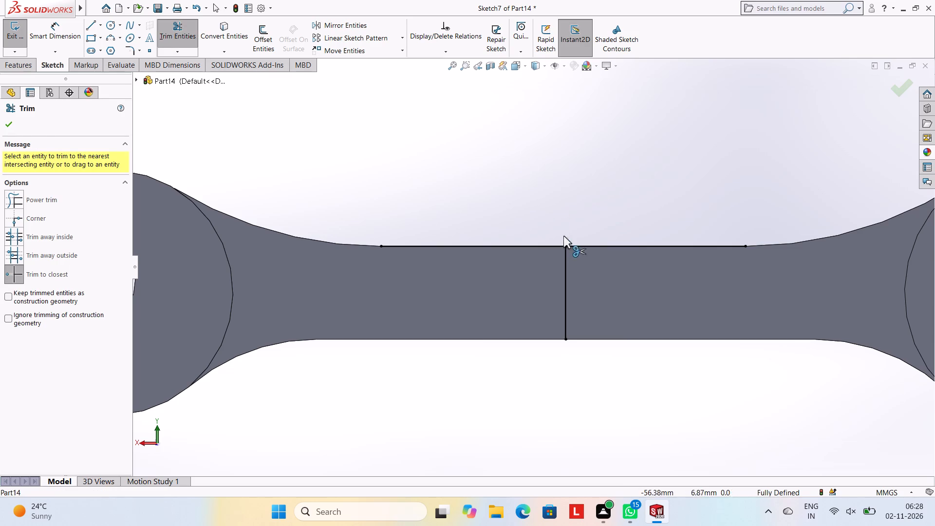
key("Escape")
Draw a 27.5 mm horizontal line from the vertical line's midpoint toward the right-hand wrench head.
left_click(95, 24)
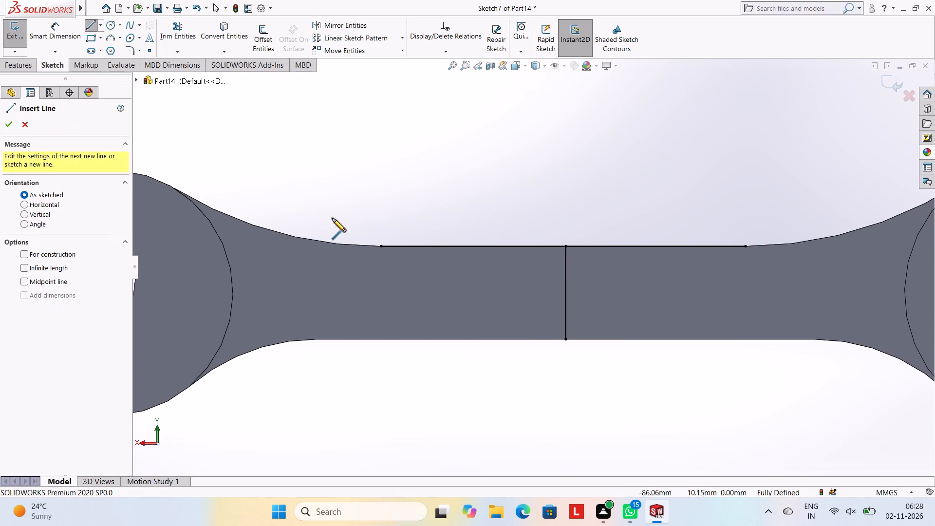
left_click(564, 291)
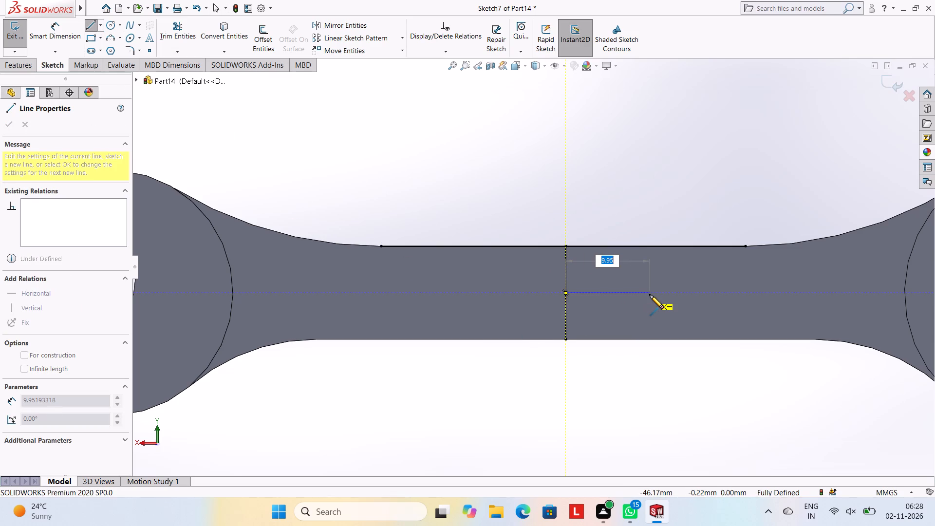
type("27.")
key("5")
key("Return")
key("Escape")
key("Escape")
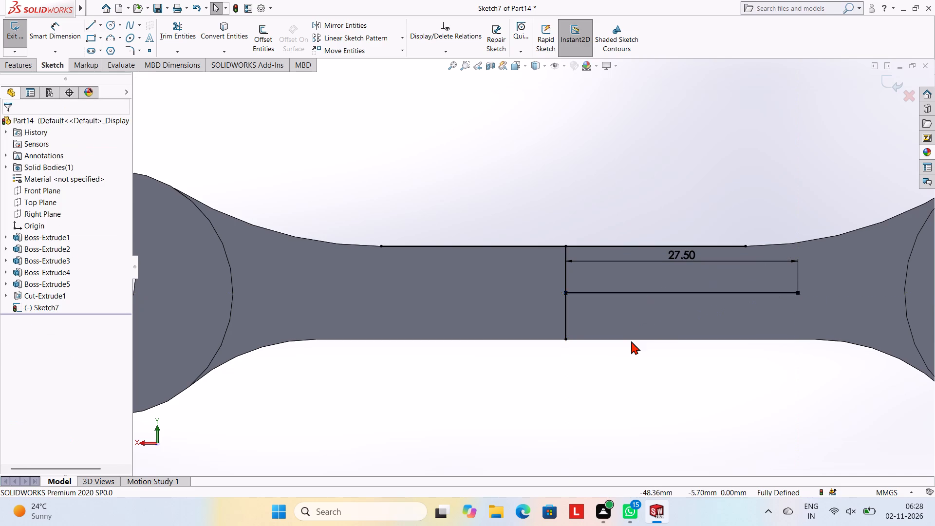
key("Escape")
key("Escape")
key("Escape")
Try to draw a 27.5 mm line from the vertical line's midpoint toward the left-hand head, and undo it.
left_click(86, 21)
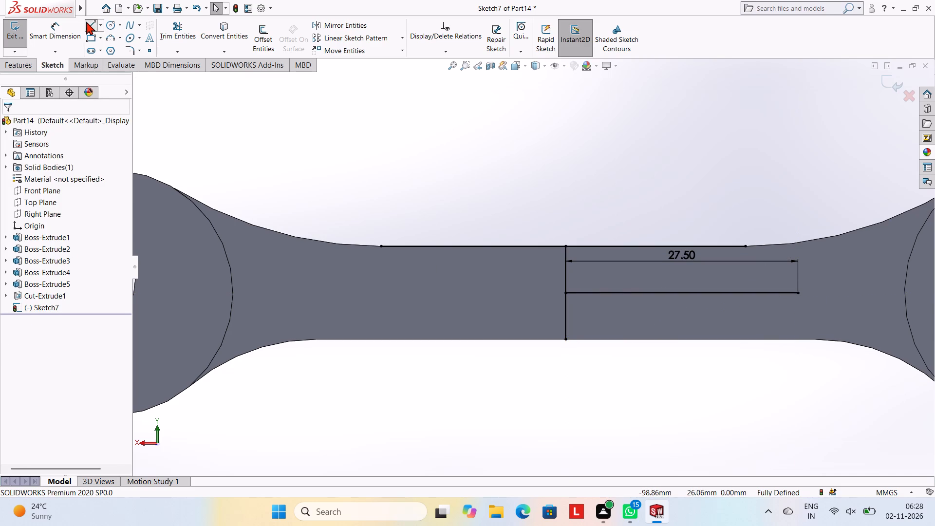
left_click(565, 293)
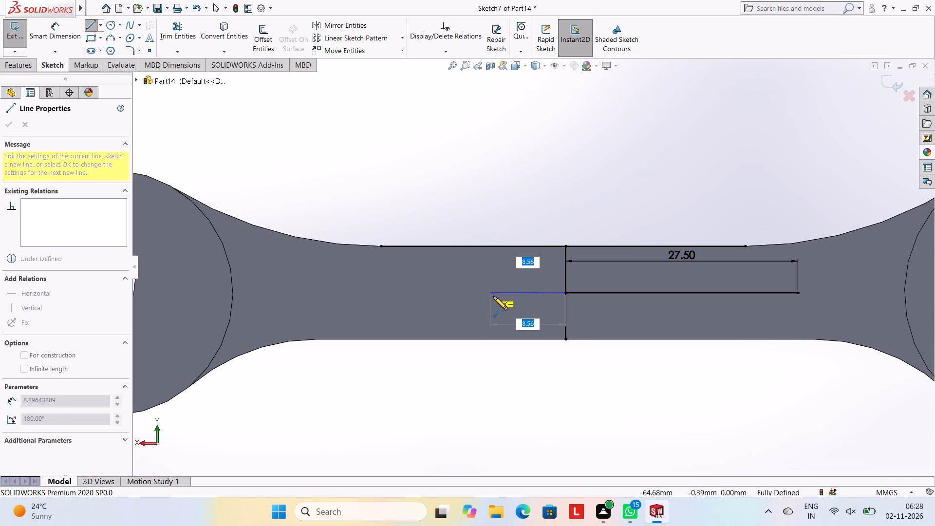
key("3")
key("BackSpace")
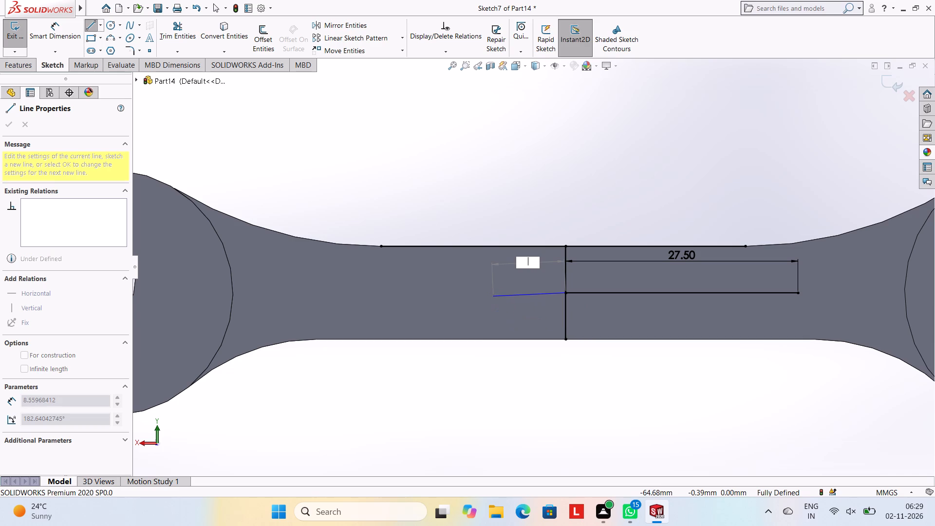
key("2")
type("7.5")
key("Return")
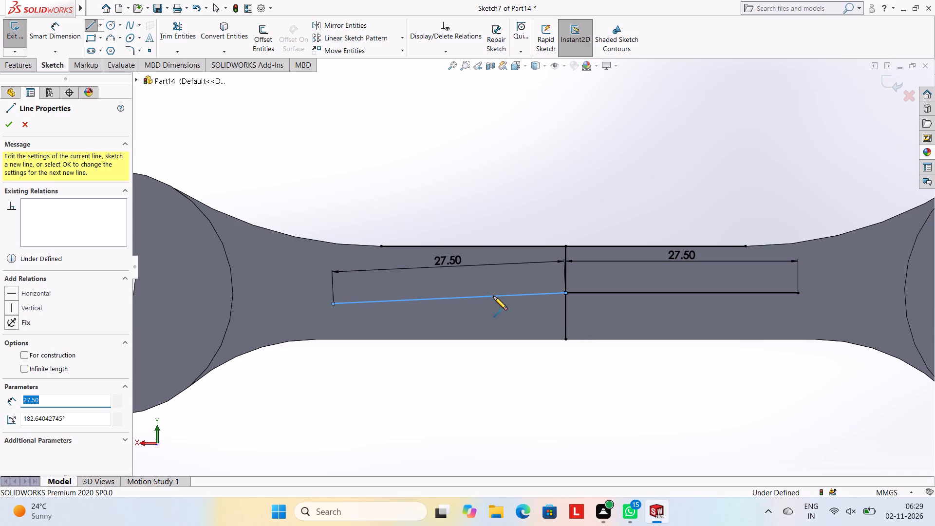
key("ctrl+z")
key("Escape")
Draw a 27.5 mm horizontal line from the vertical line's midpoint toward the left-hand wrench head.
left_click(90, 22)
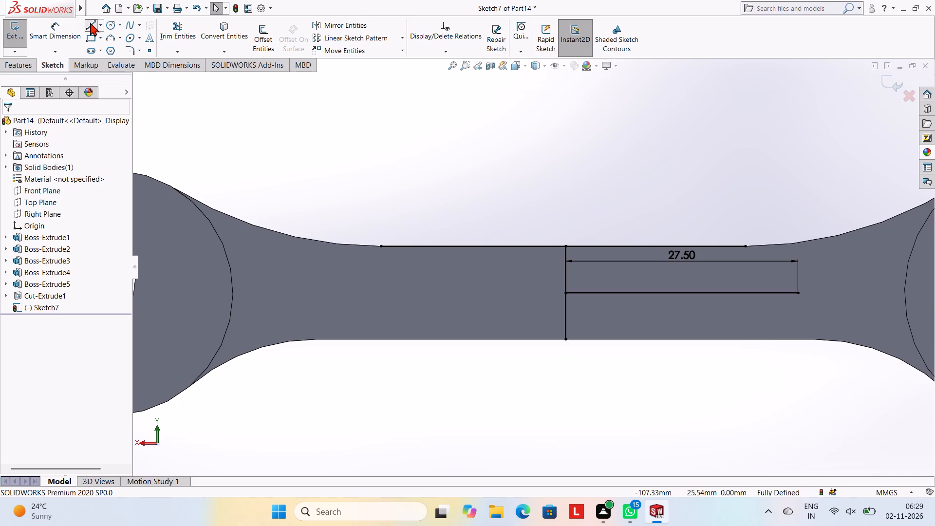
left_click(565, 292)
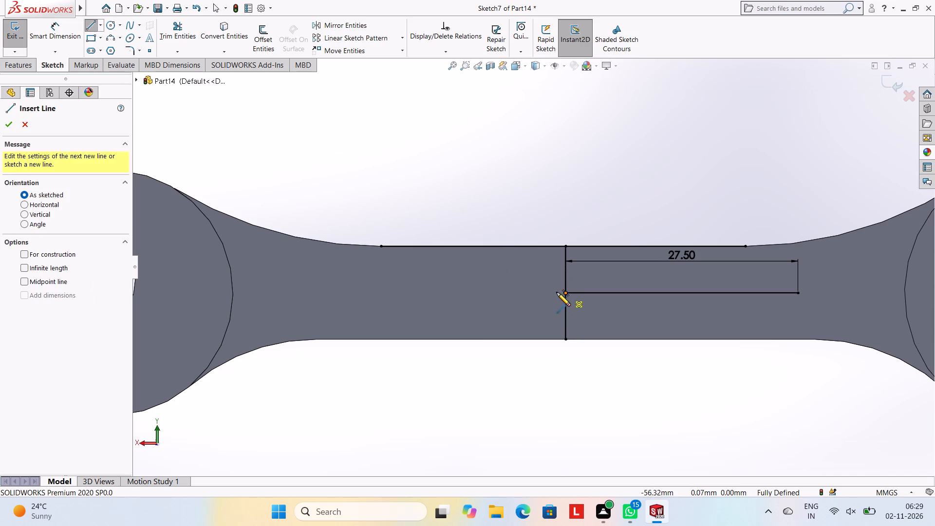
type("27.5")
key("Return")
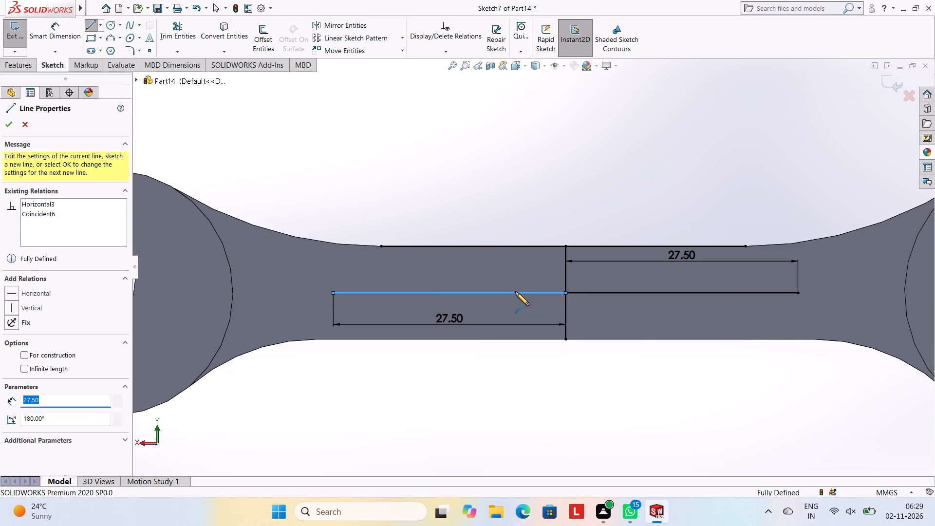
key("Escape")
key("Escape")
key("Escape")
key("Escape")
key("Escape")
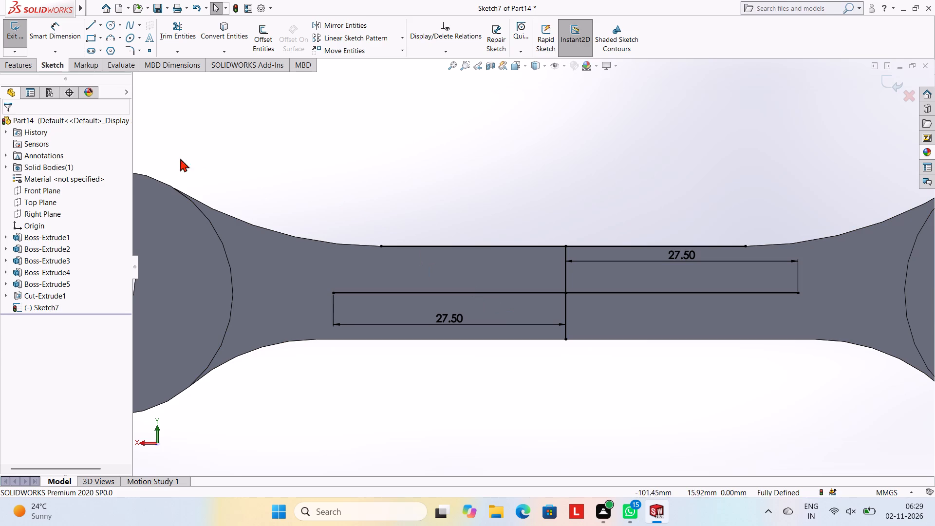
Draw a circle of radius 3.25 mm centred on the left end of the horizontal centre line.
left_click(110, 22)
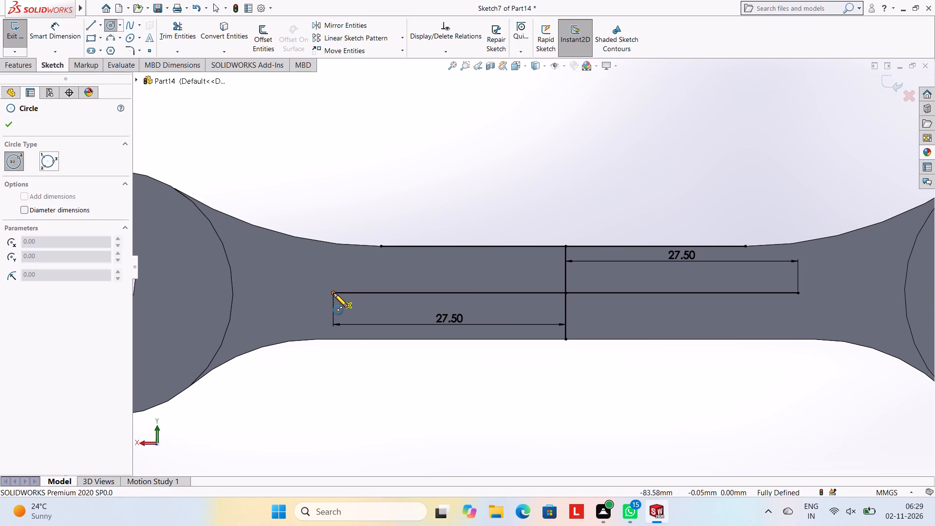
left_click(334, 293)
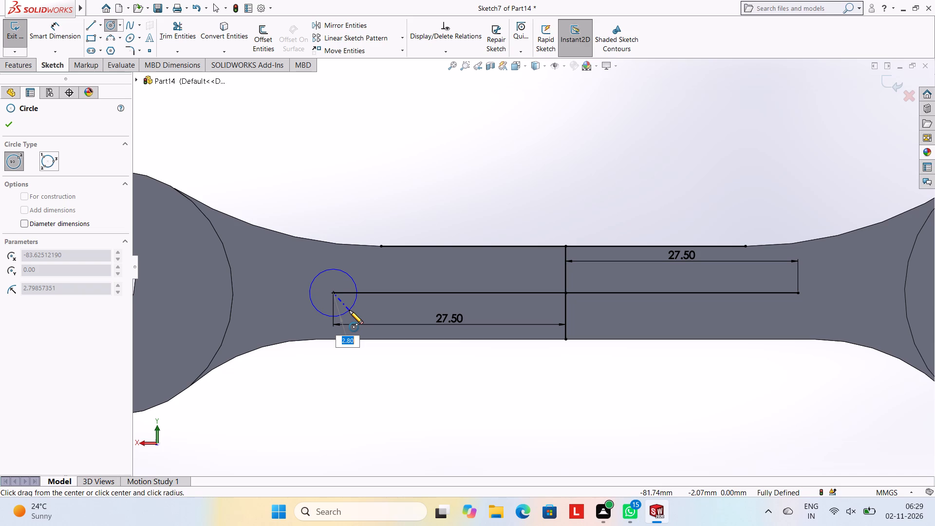
type("3.25")
key("Return")
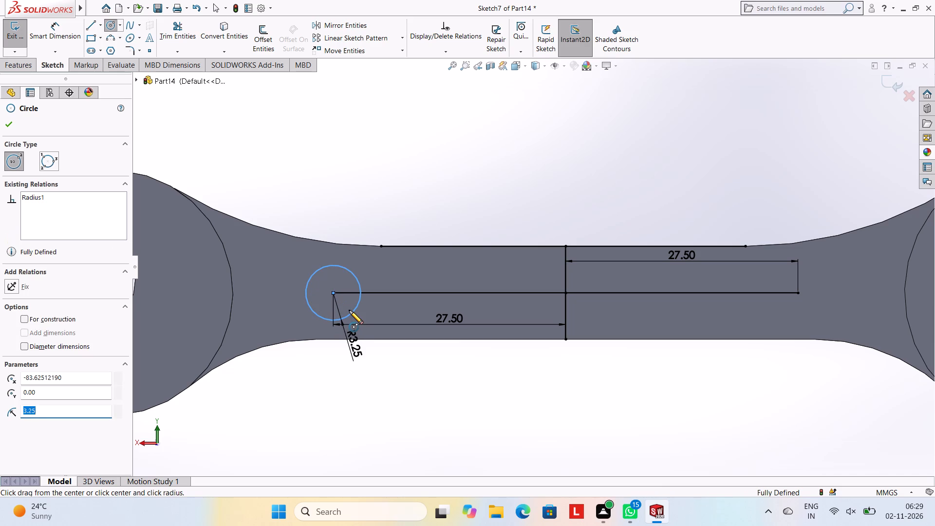
key("Escape")
key("Escape")
key("Escape")
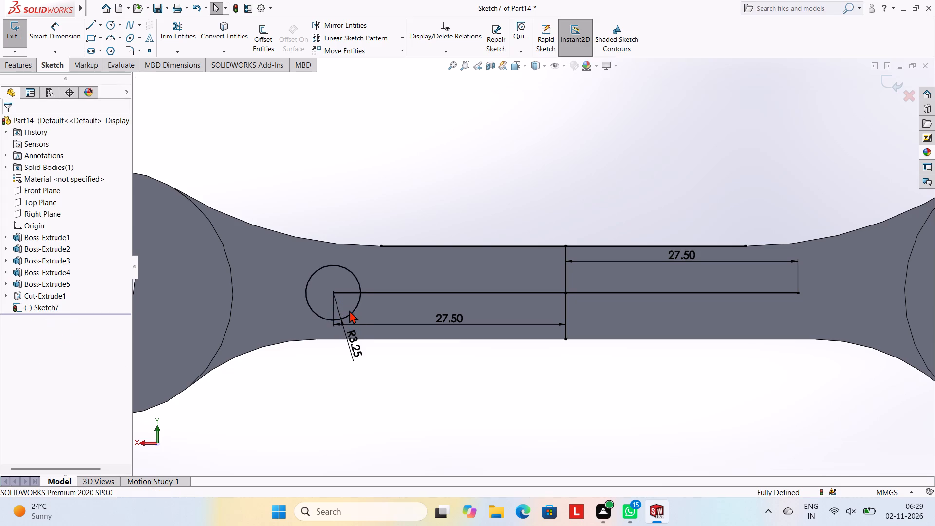
key("Escape")
key("Escape")
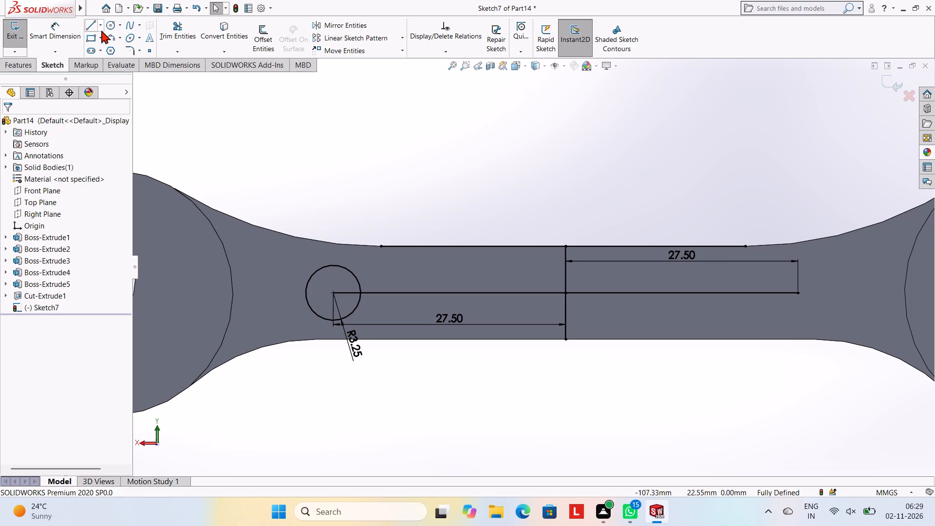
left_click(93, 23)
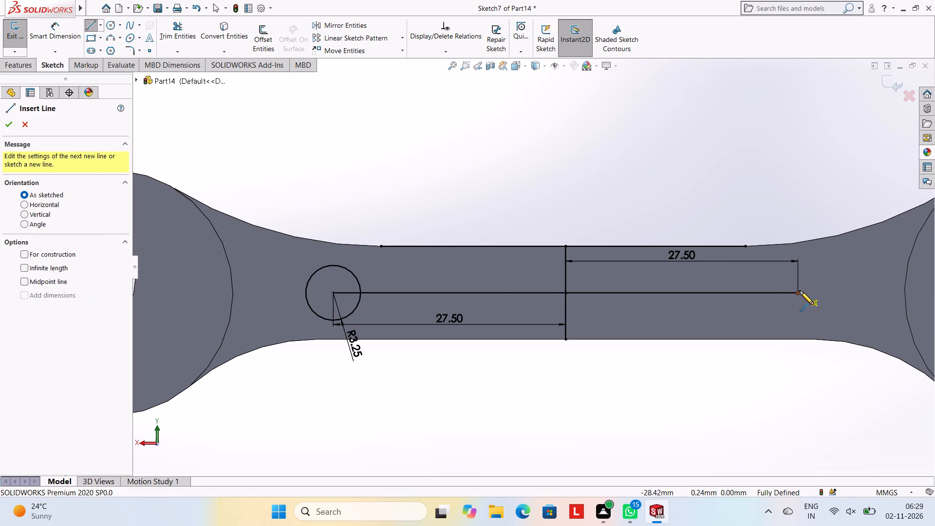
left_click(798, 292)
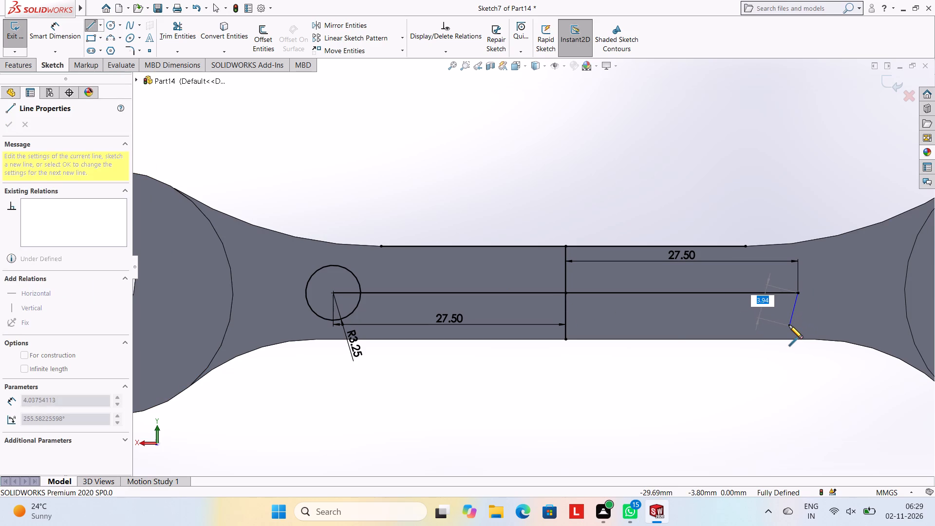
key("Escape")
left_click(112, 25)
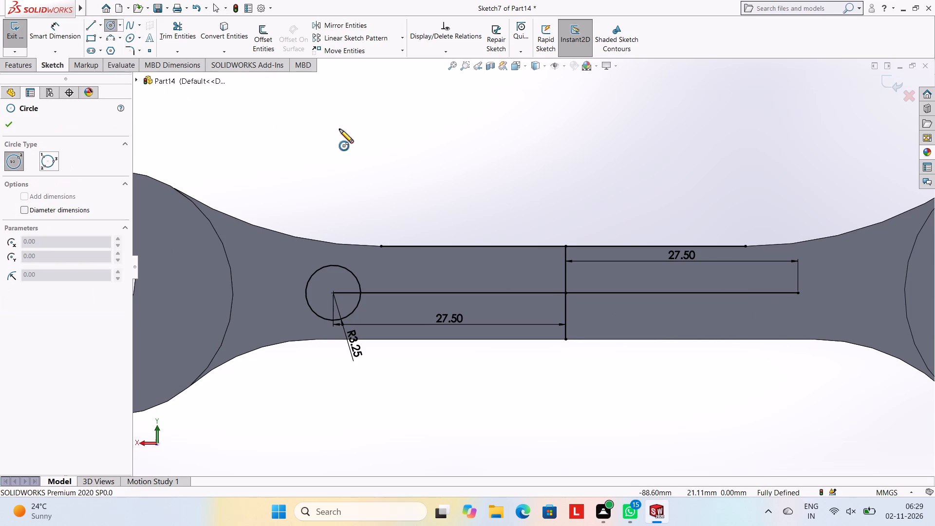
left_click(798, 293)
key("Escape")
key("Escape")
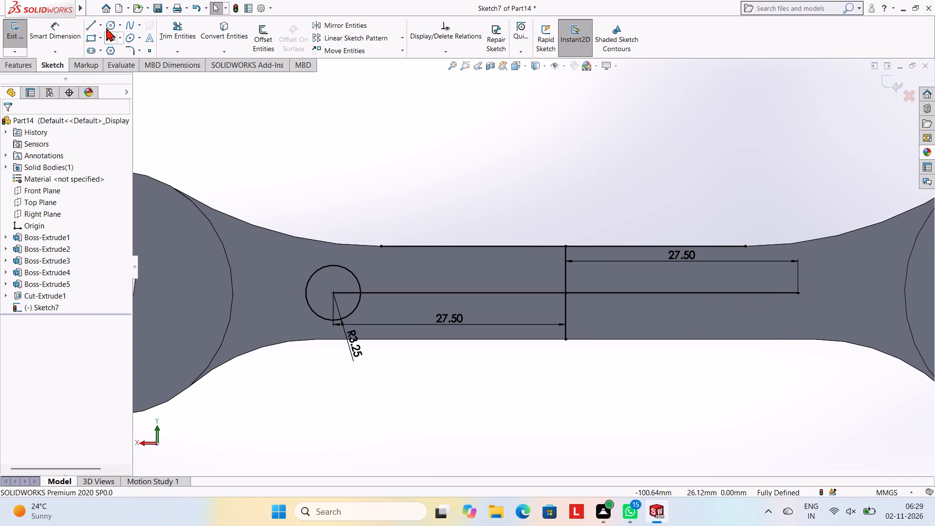
Draw a circle of radius 3.25 mm centred on the right end of the horizontal centre line.
left_click(110, 26)
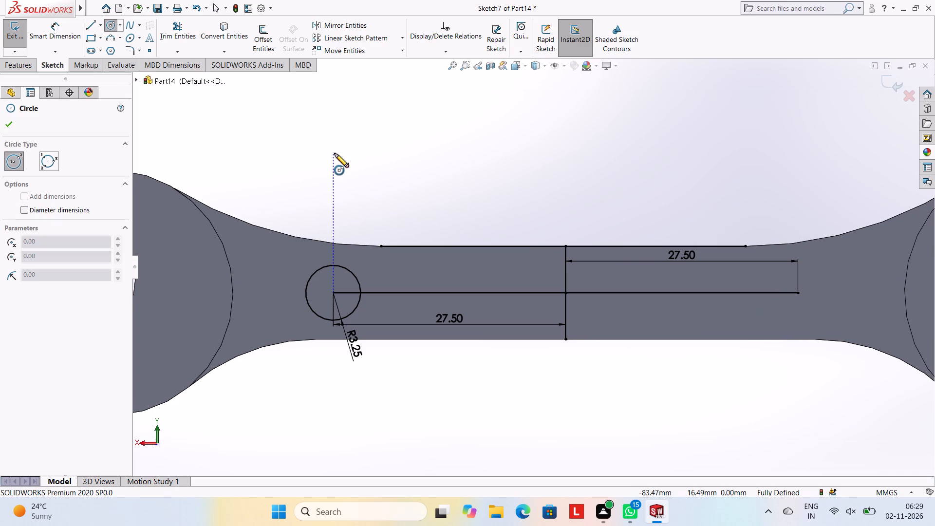
left_click(798, 291)
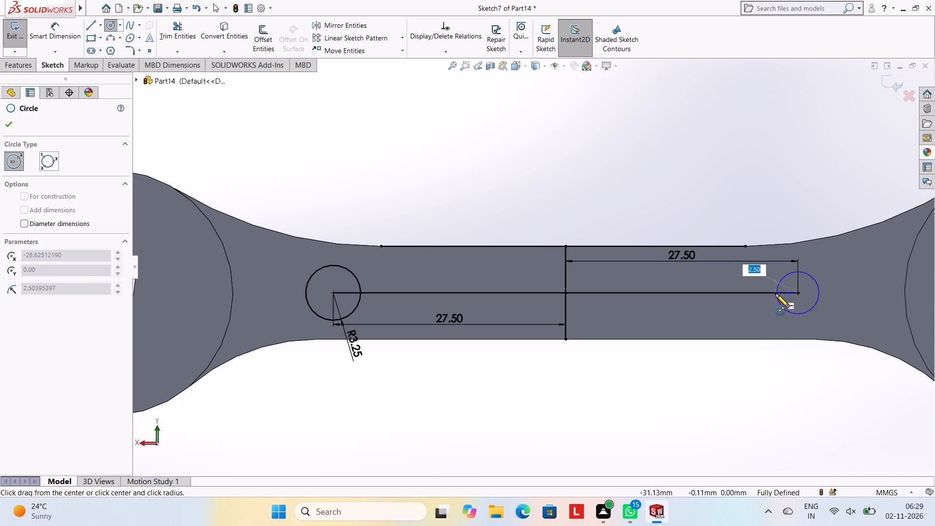
type("3.25")
key("Return")
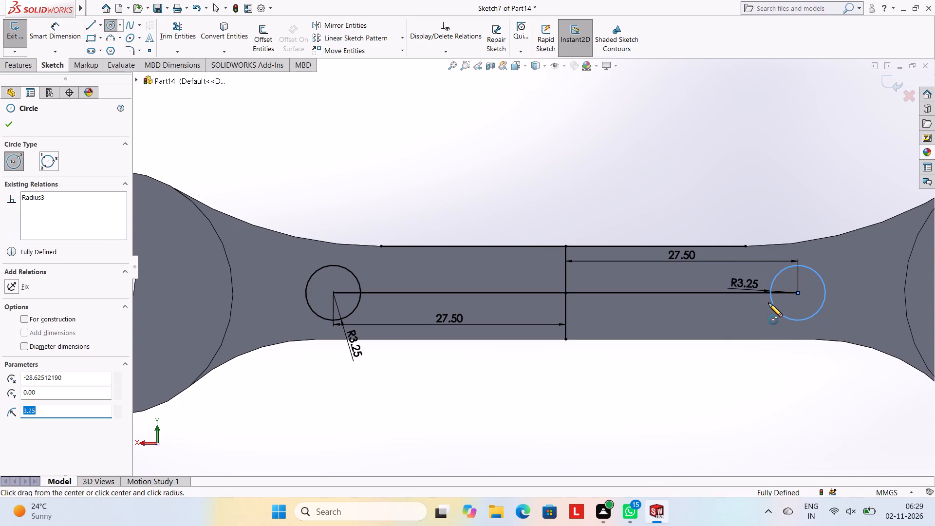
key("Escape")
key("Escape")
key("Escape")
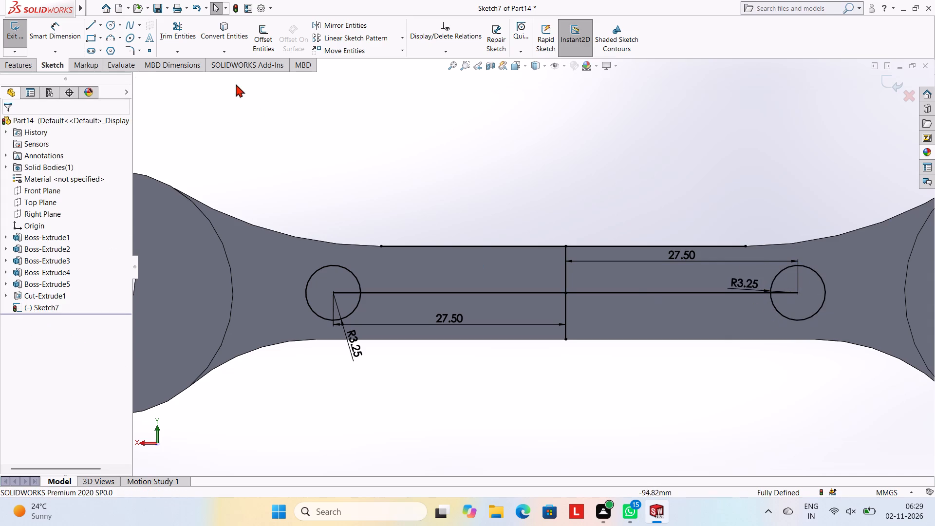
Draw a 55 mm horizontal line joining the uppermost points of the two 3.25 mm radius circles.
left_click(92, 24)
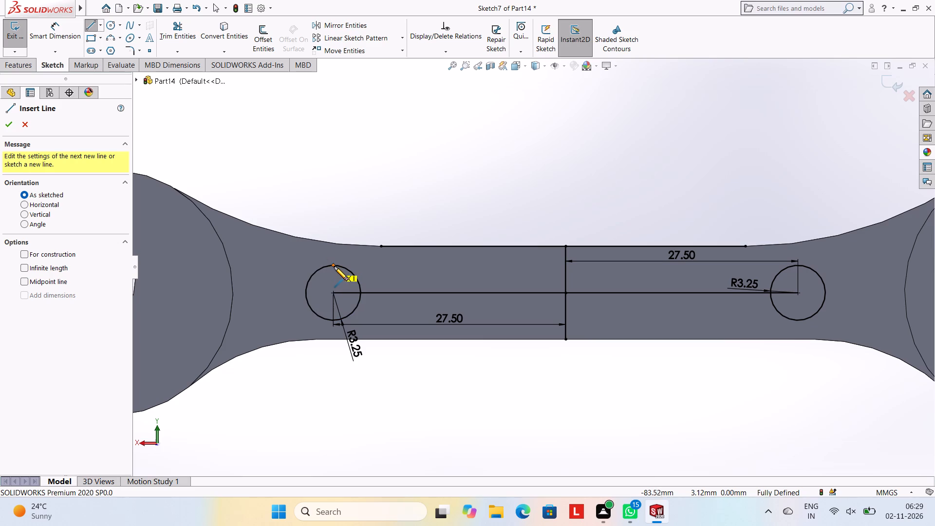
left_click(333, 265)
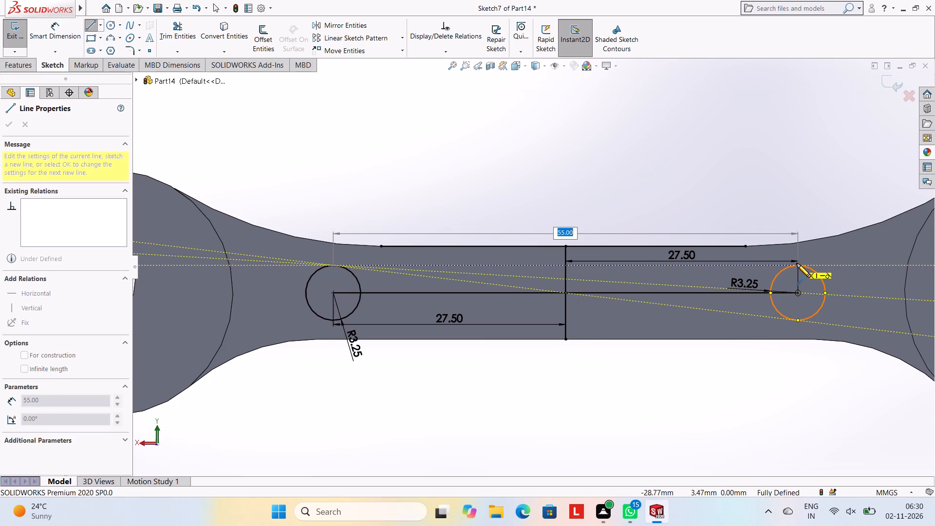
type("55")
key("Return")
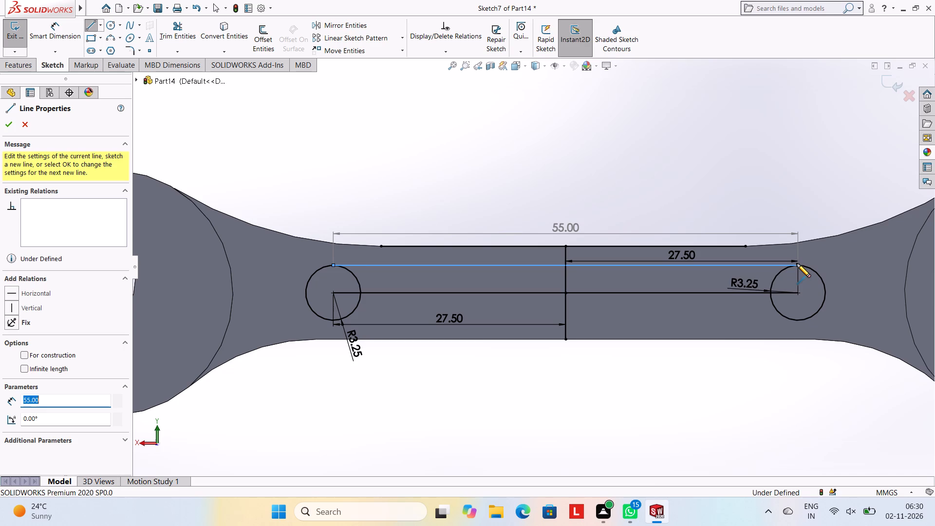
key("Escape")
key("Escape")
key("Escape")
key("Escape")
key("Escape")
key("Escape")
key("Escape")
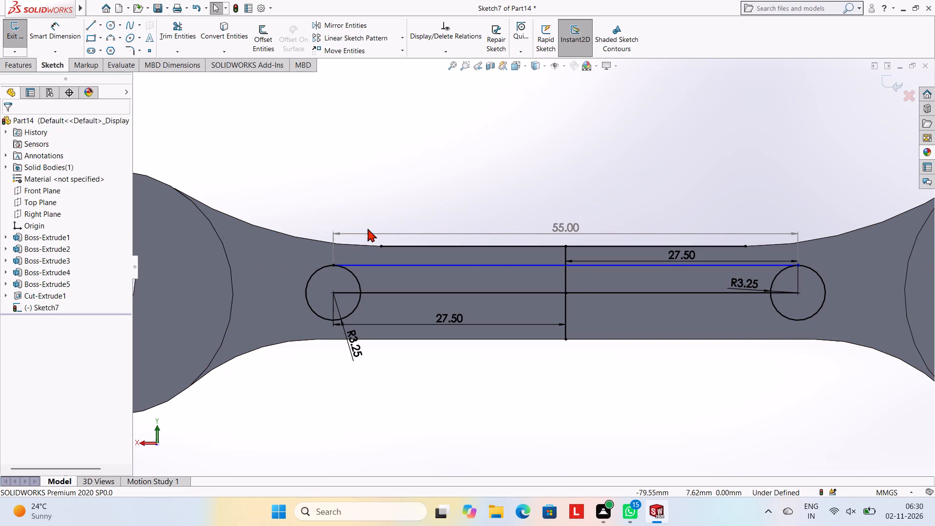
Draw a 55 mm horizontal line joining the lowest points of the two circles.
left_click(93, 24)
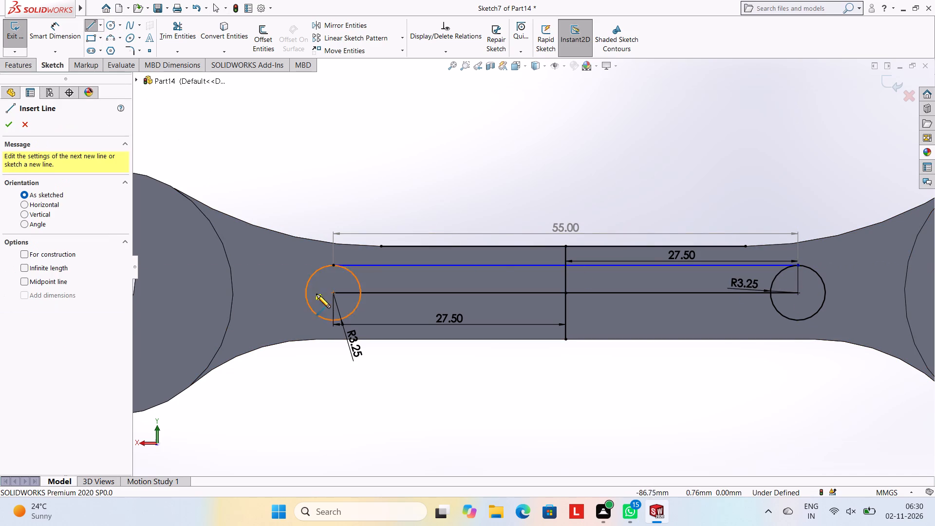
left_click(333, 320)
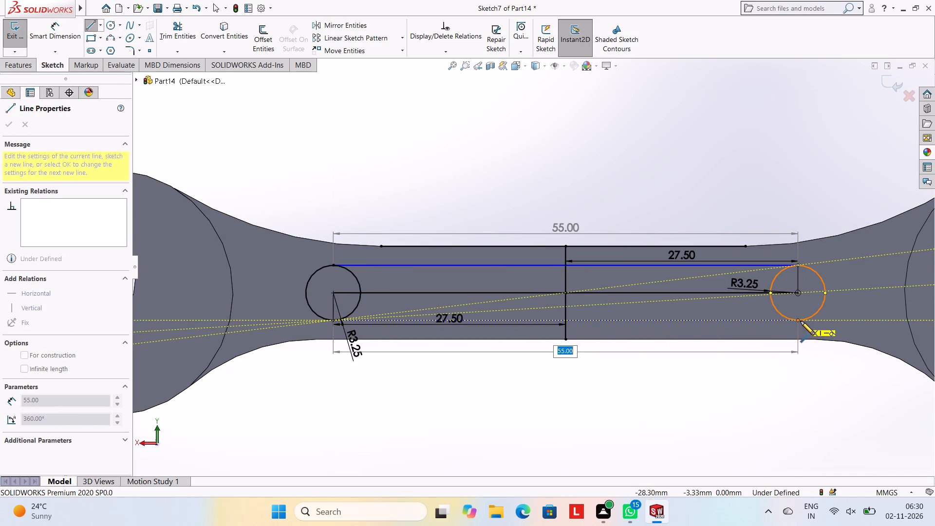
left_click(799, 320)
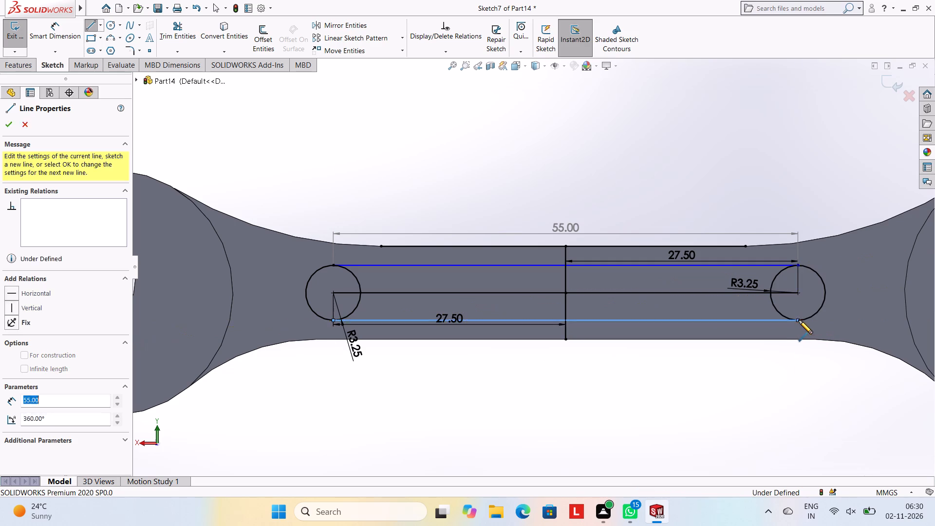
key("Escape")
key("Escape")
key("Escape")
key("Escape")
key("Escape")
key("Escape")
key("Escape")
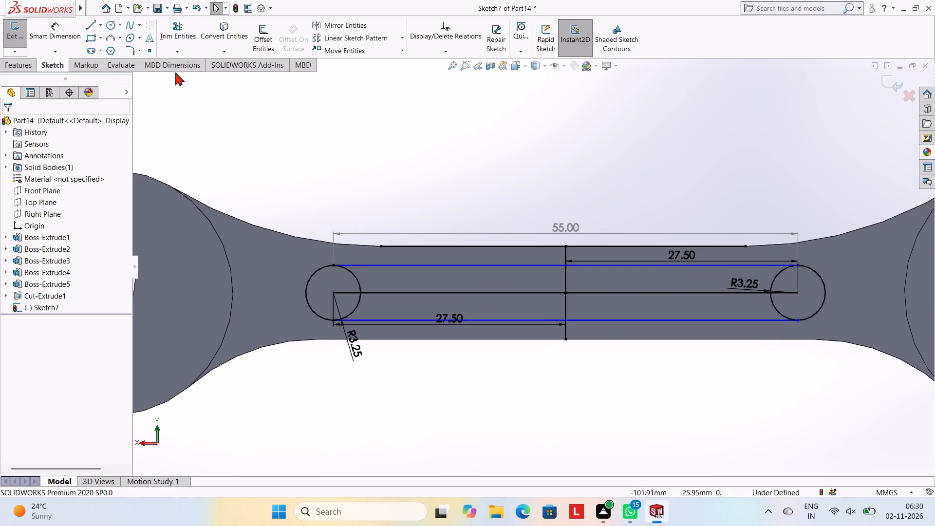
Trim away the inner halves of both circles, leaving a rounded arc at each end of the slot.
left_click(172, 41)
left_click(360, 280)
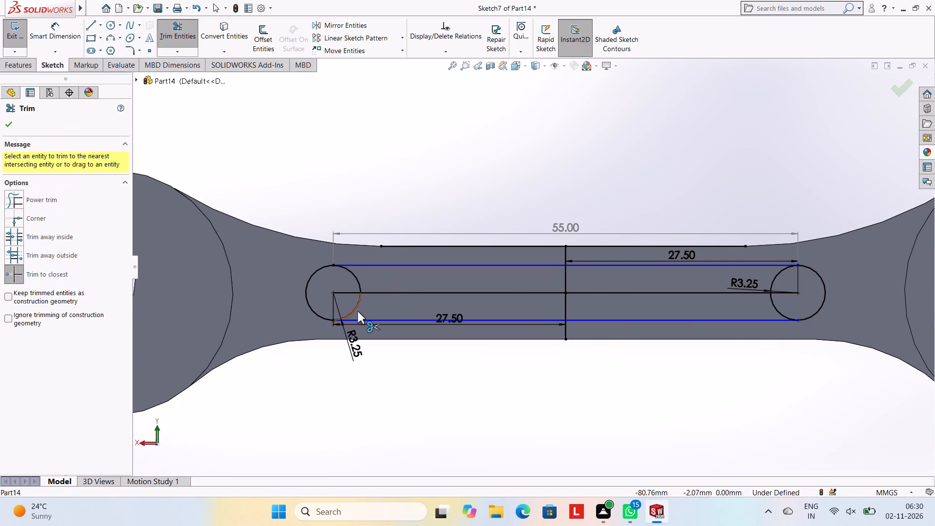
left_click(355, 311)
left_click(354, 277)
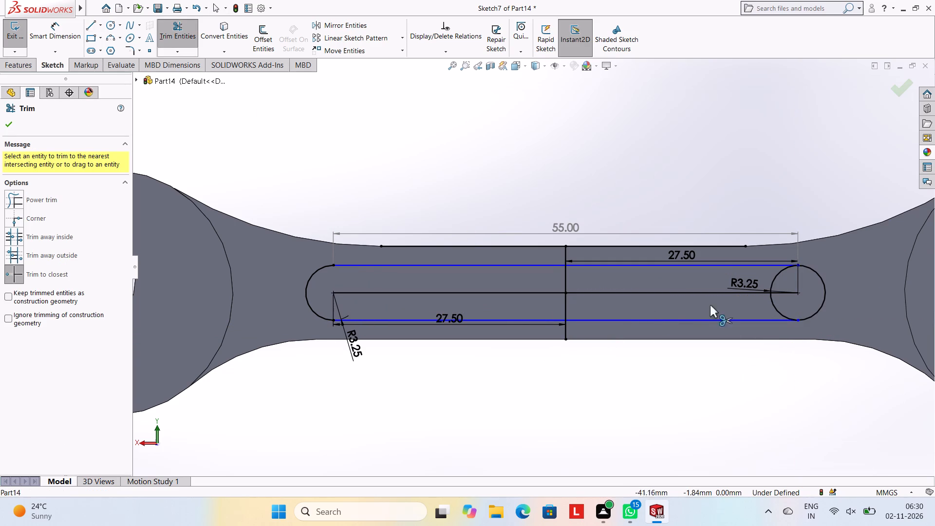
left_click(776, 277)
left_click(774, 308)
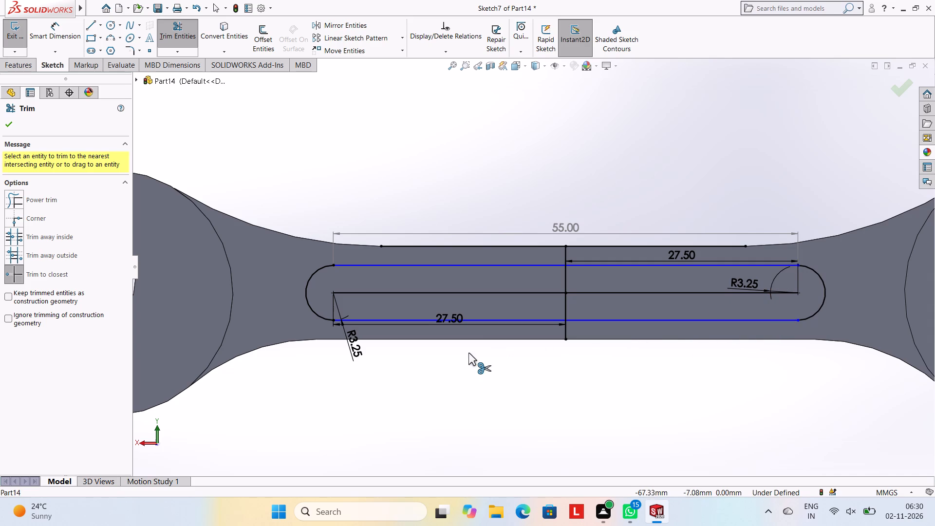
Trim away the sketch line on the handle's upper edge and every segment of the vertical centre line, accepting the relation's deletion.
left_click(523, 247)
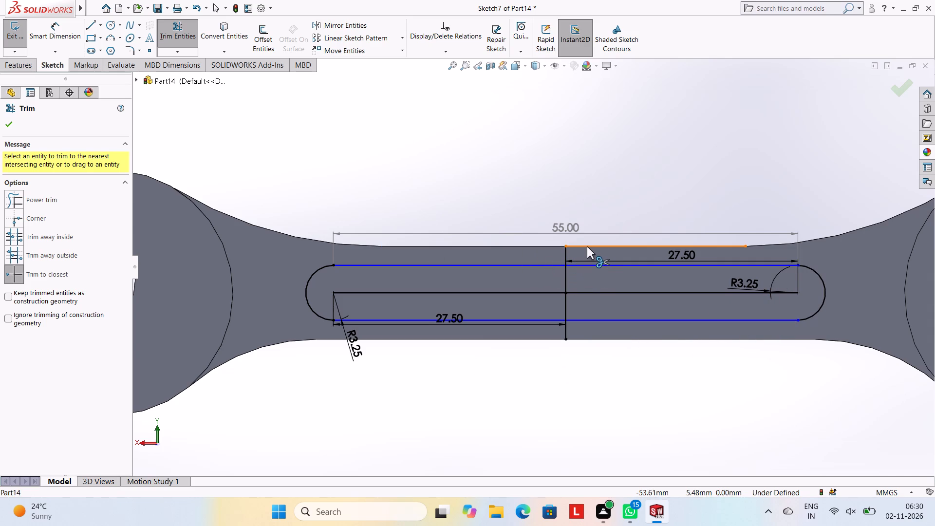
left_click(587, 246)
left_click(565, 252)
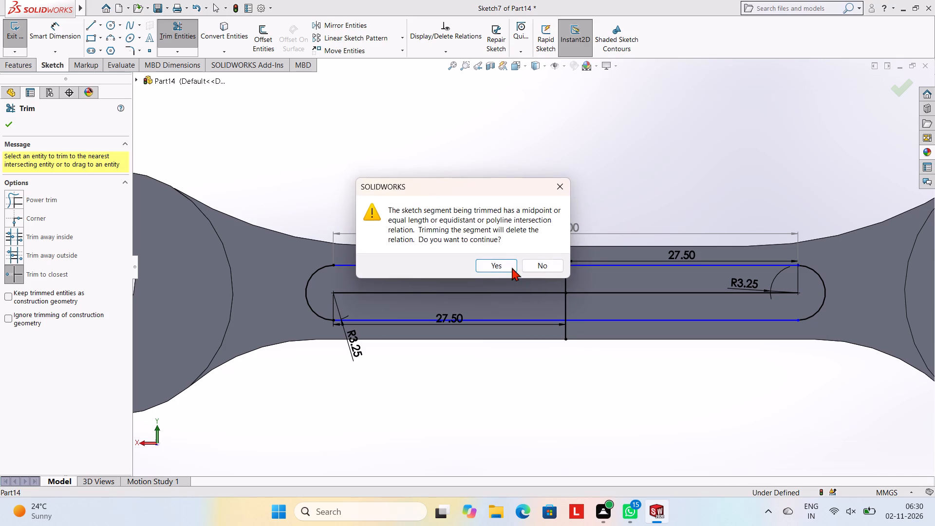
left_click(502, 263)
left_click(562, 328)
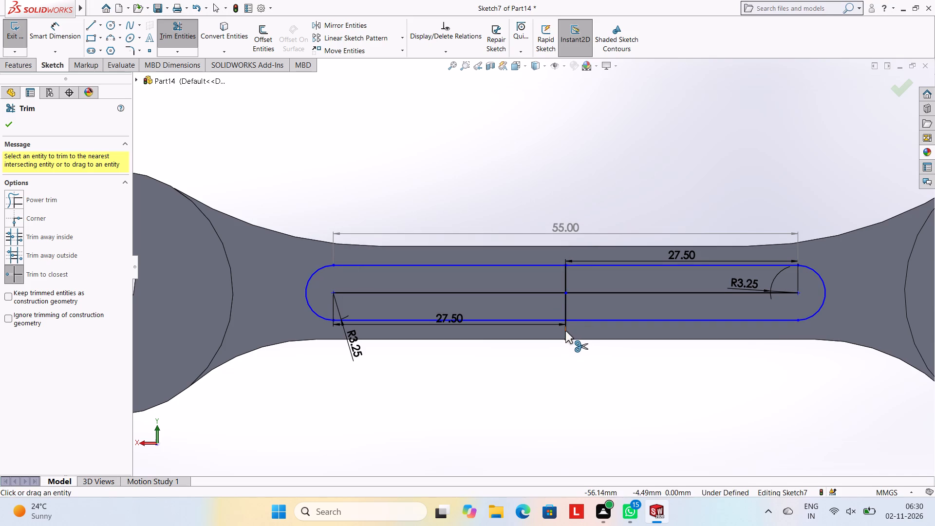
left_click(565, 331)
left_click(565, 281)
left_click(565, 306)
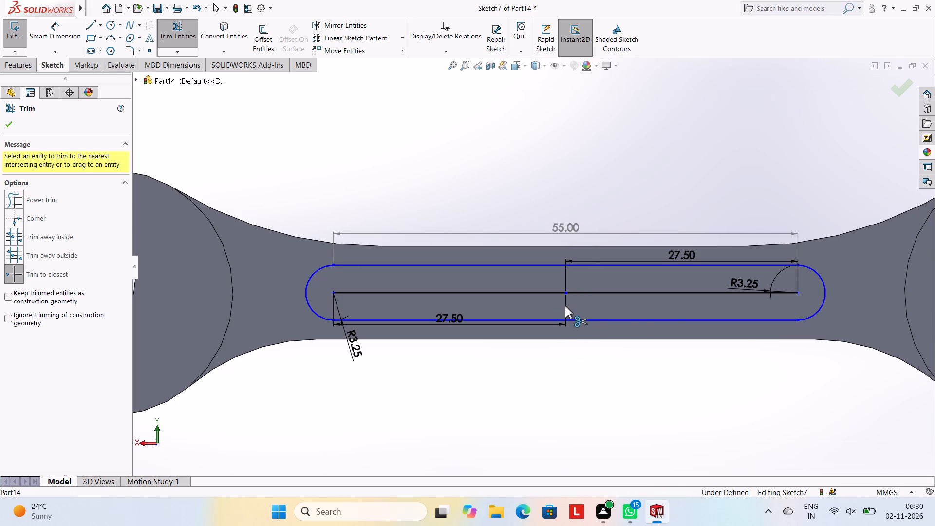
key("Escape")
key("Escape")
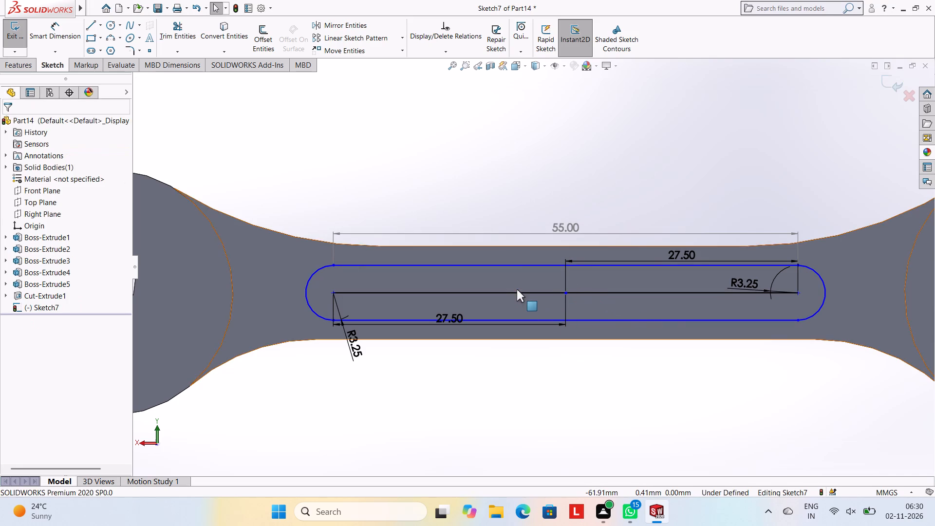
Convert both halves of the slot's horizontal centre line to construction geometry.
left_click(521, 291)
left_click(564, 261)
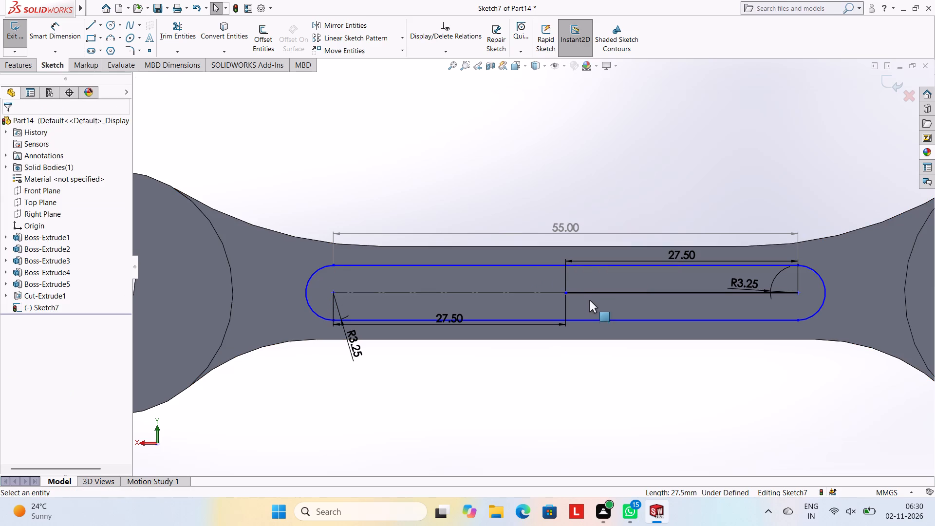
left_click(588, 295)
left_click(634, 266)
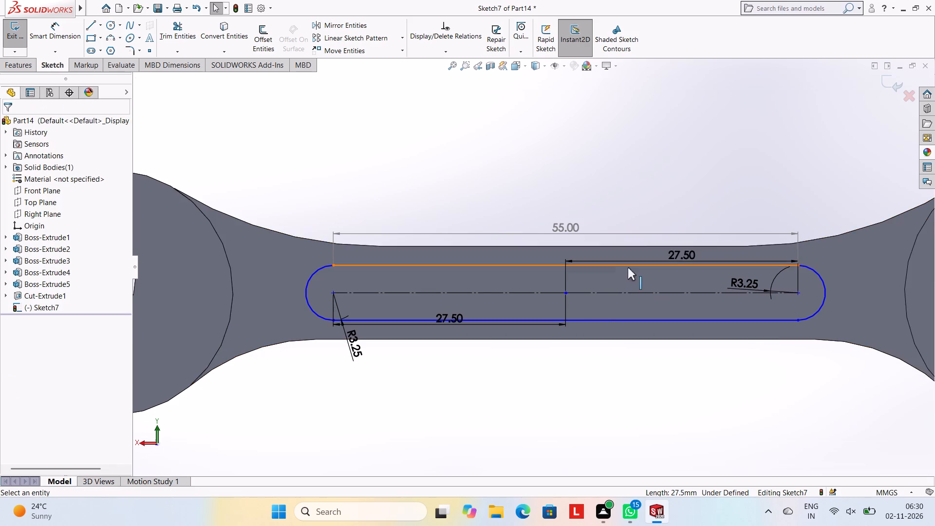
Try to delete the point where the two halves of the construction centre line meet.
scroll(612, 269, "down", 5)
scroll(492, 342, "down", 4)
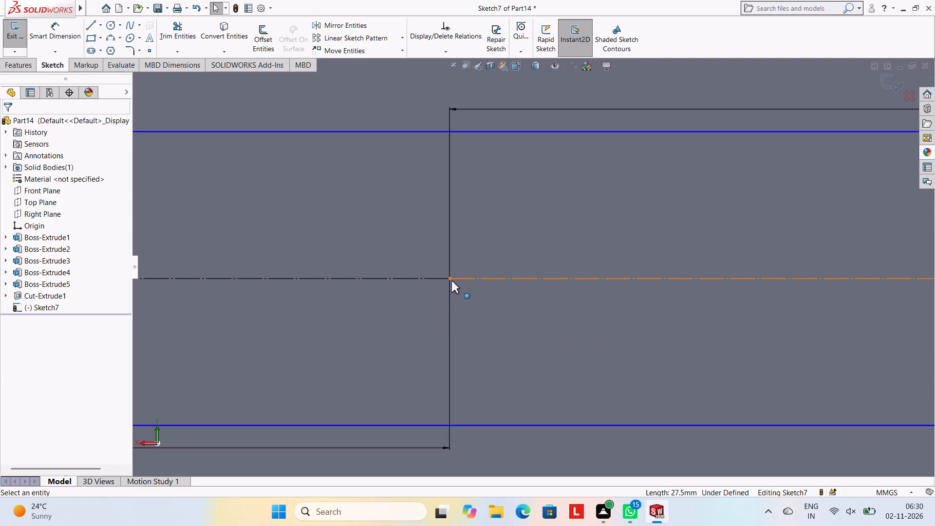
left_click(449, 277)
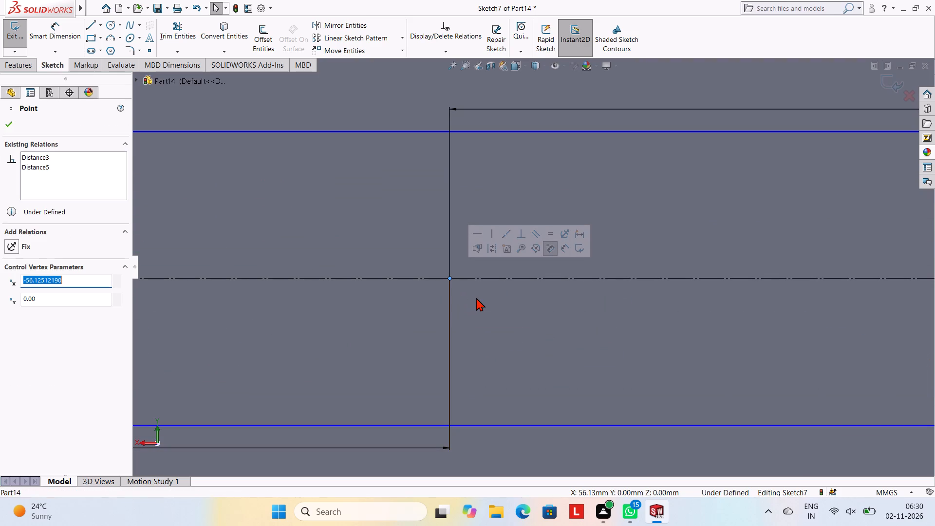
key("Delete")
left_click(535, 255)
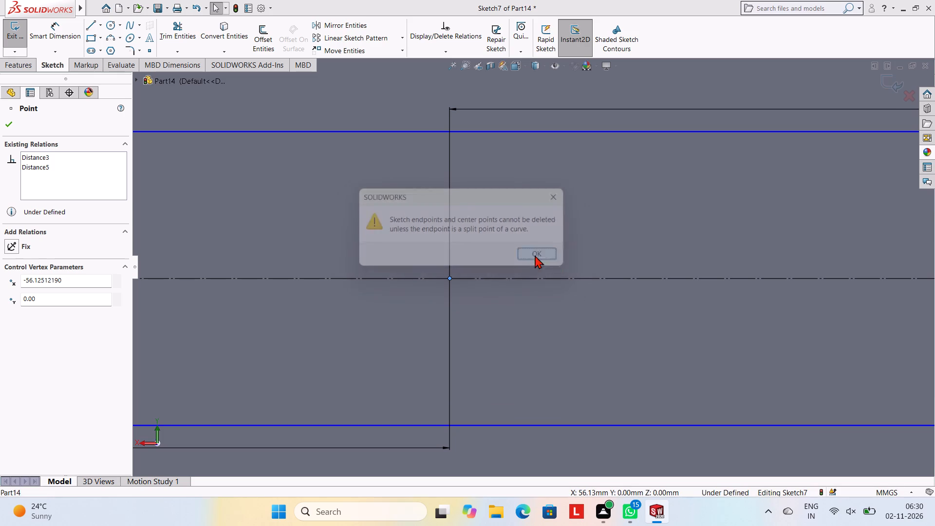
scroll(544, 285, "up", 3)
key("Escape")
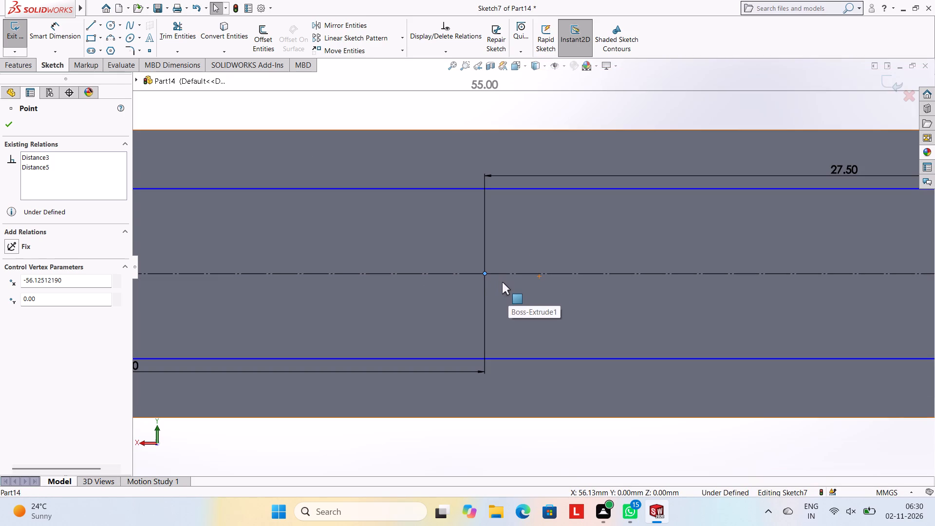
Dimension the slot's upper straight line at 55 mm, placing the dimension above the handle.
scroll(528, 307, "up", 8)
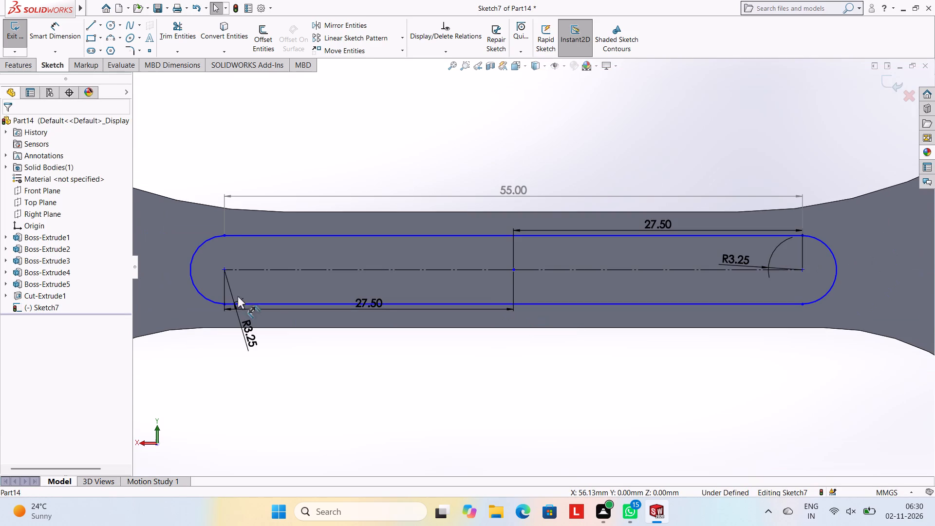
left_click(59, 35)
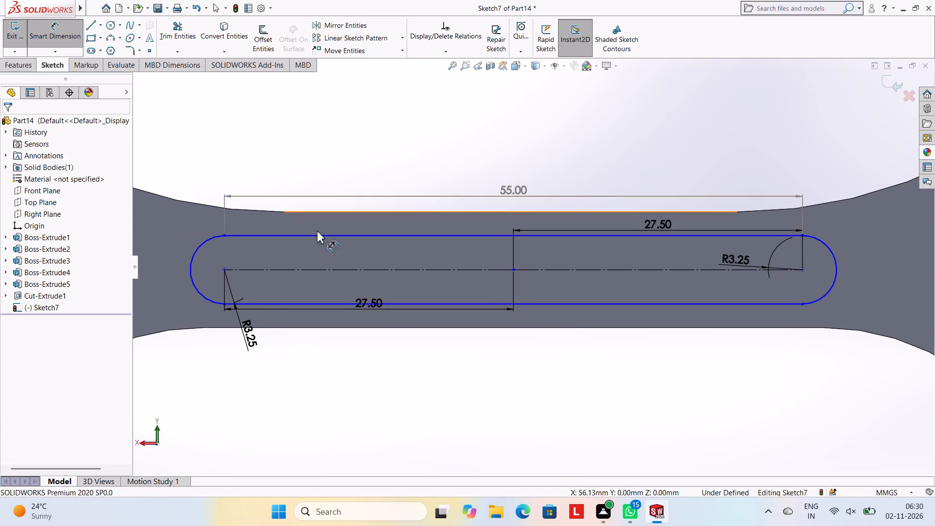
left_click(351, 236)
left_click(385, 152)
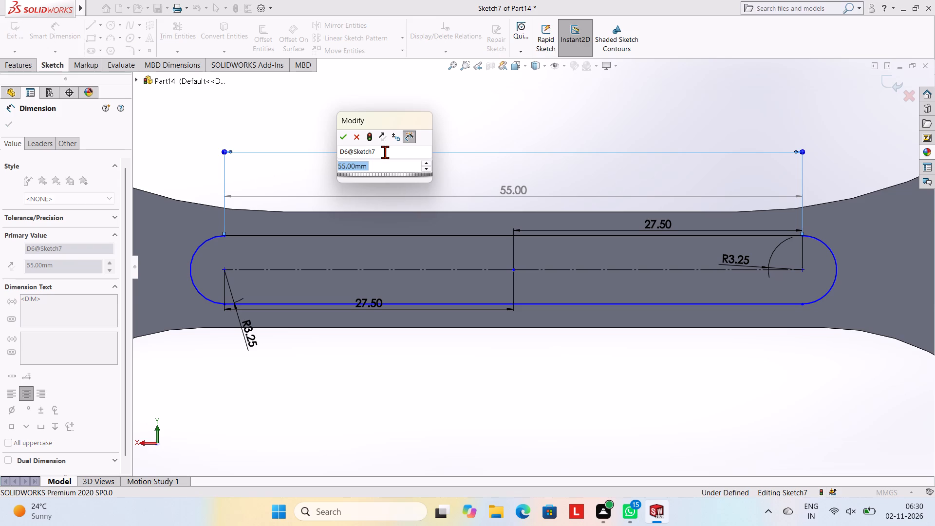
left_click(342, 140)
left_click(321, 101)
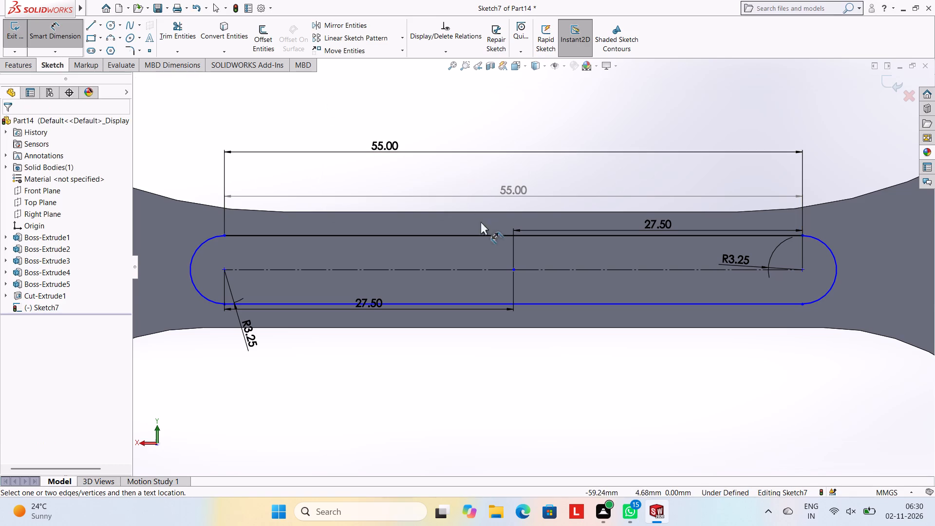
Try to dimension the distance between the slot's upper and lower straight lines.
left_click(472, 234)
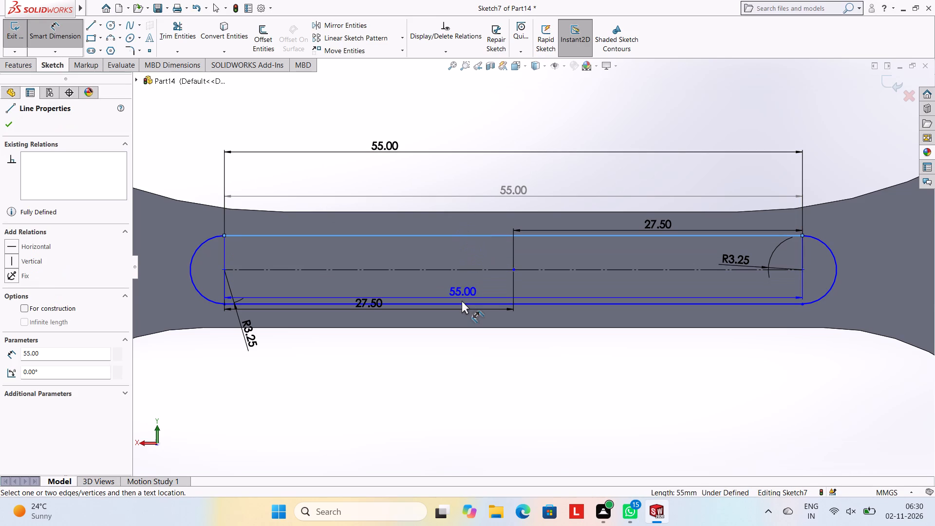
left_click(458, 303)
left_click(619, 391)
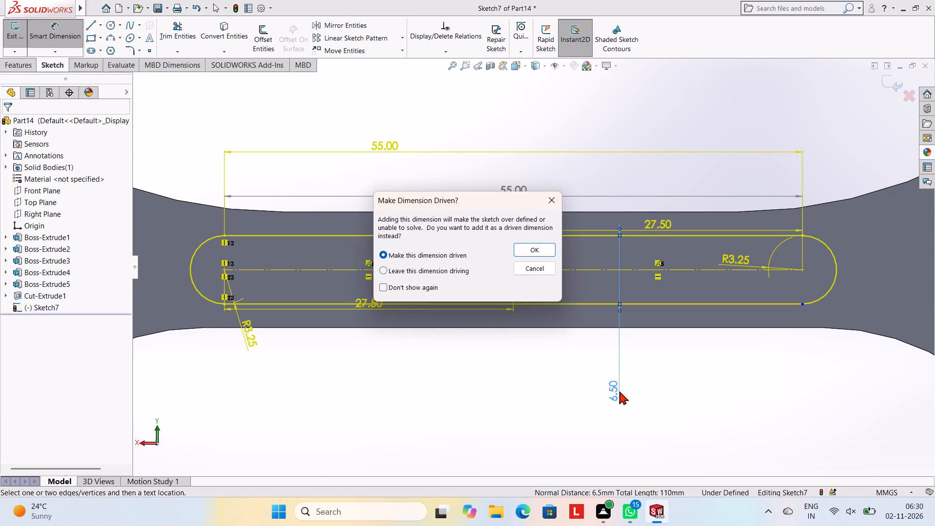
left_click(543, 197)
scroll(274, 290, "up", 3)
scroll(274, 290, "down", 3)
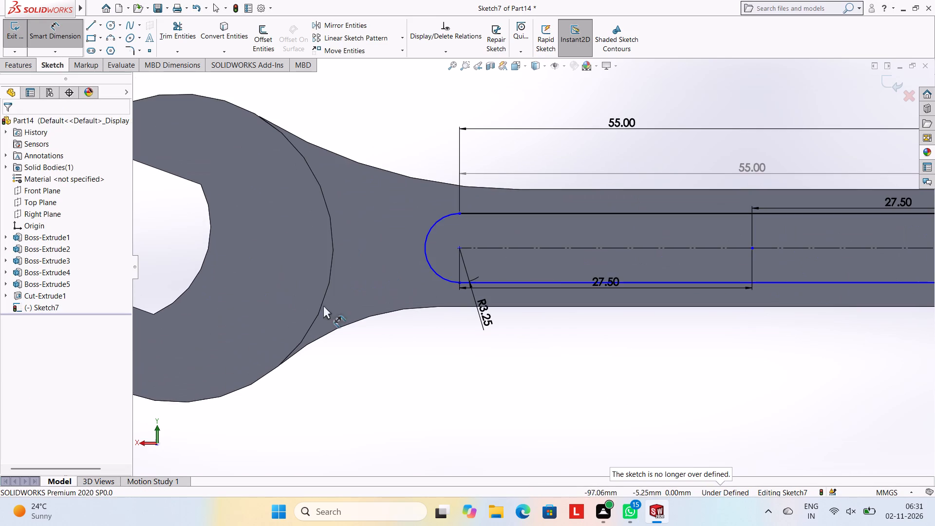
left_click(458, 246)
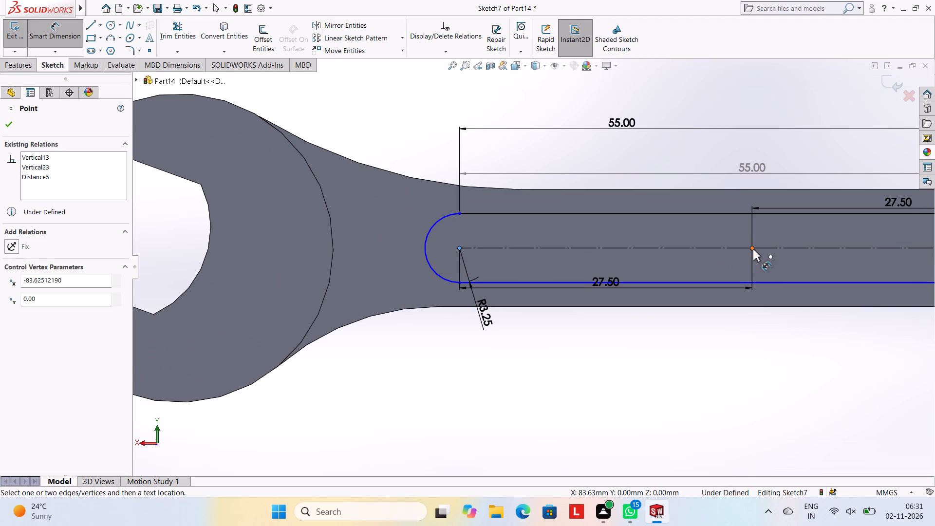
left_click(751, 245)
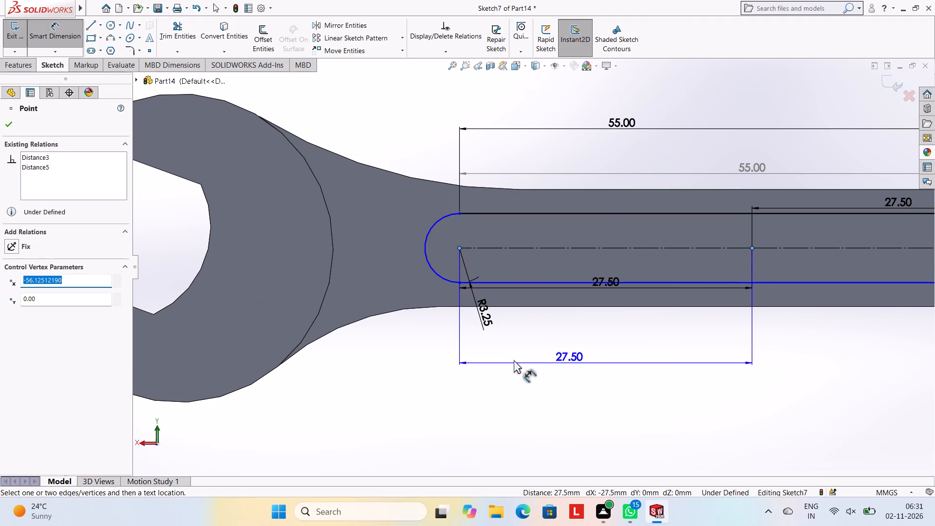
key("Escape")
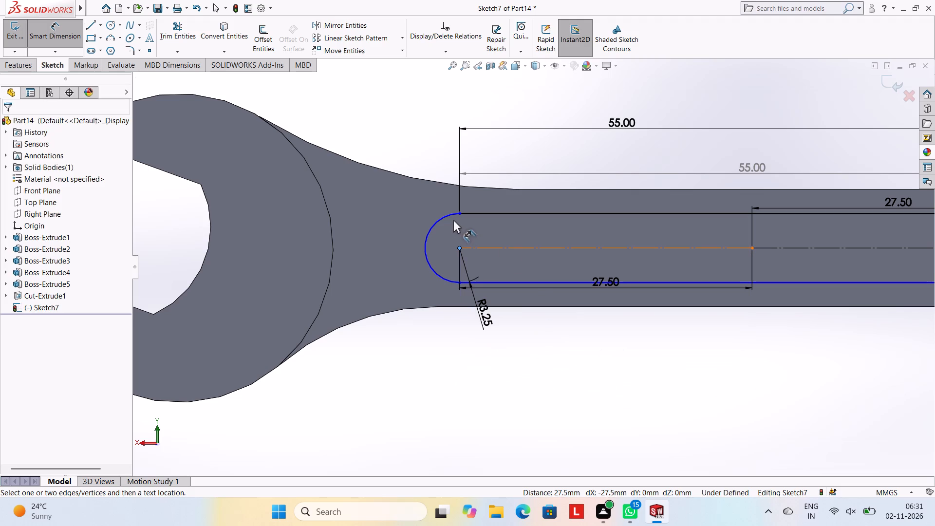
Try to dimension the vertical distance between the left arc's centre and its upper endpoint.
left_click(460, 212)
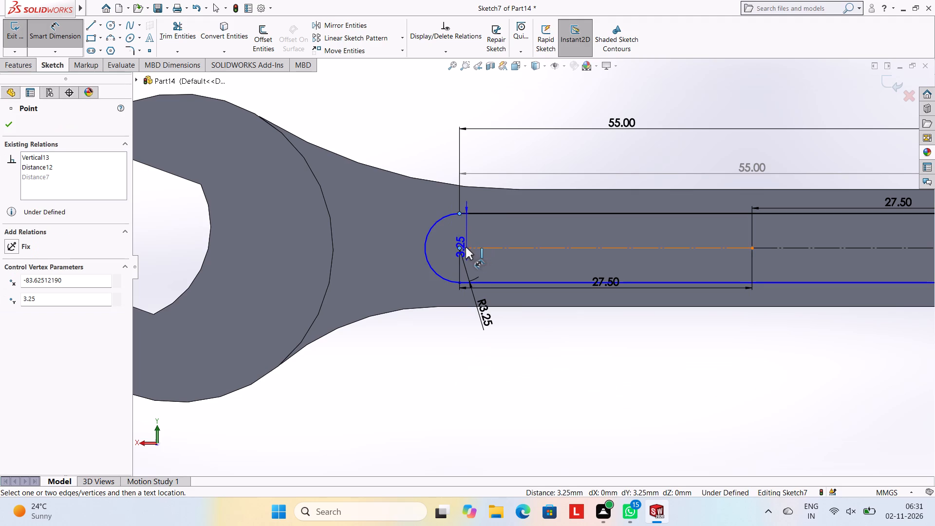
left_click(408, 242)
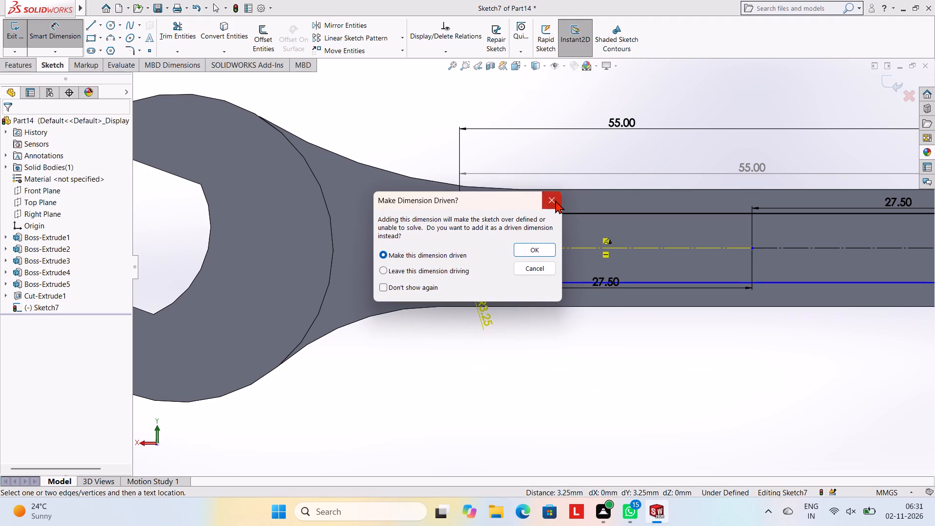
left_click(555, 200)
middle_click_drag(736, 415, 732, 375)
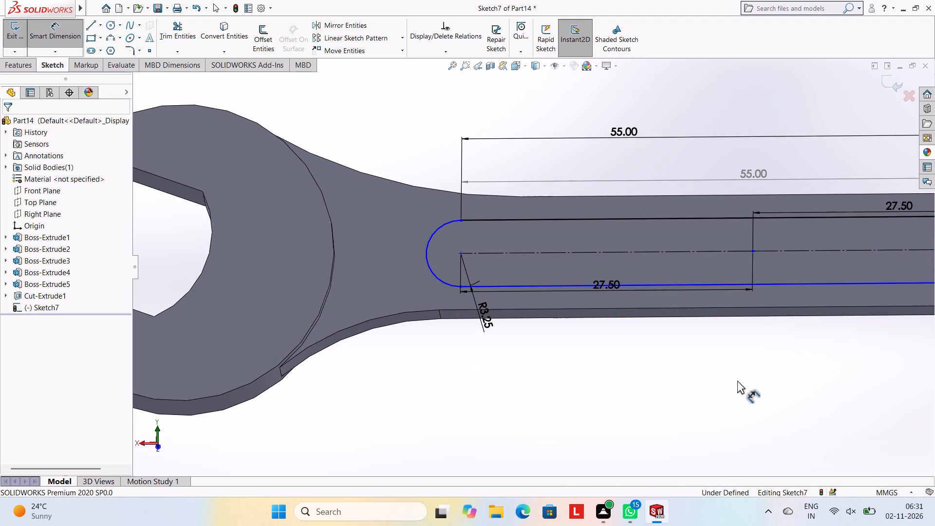
Cut the slot profile into the wrench handle with a blind Extruded Cut 0.70 mm deep.
scroll(737, 380, "up", 4)
left_click(29, 62)
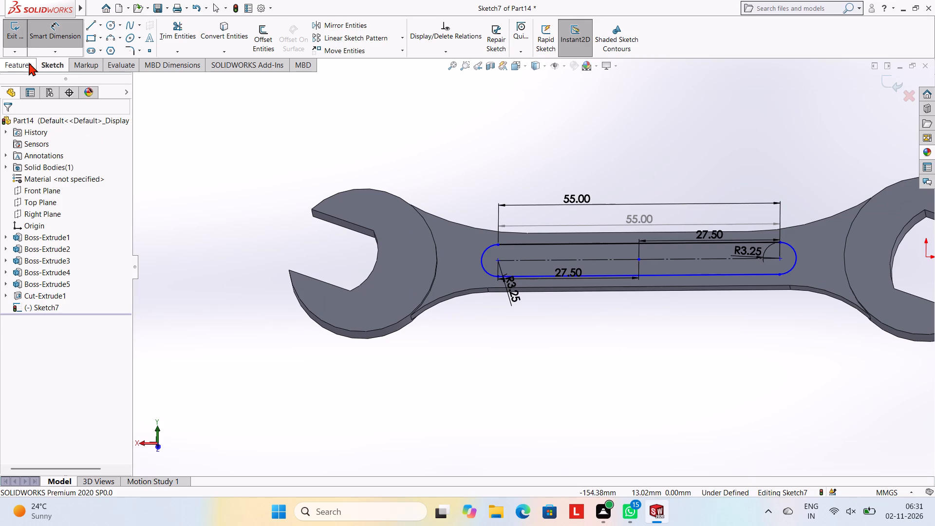
left_click(164, 41)
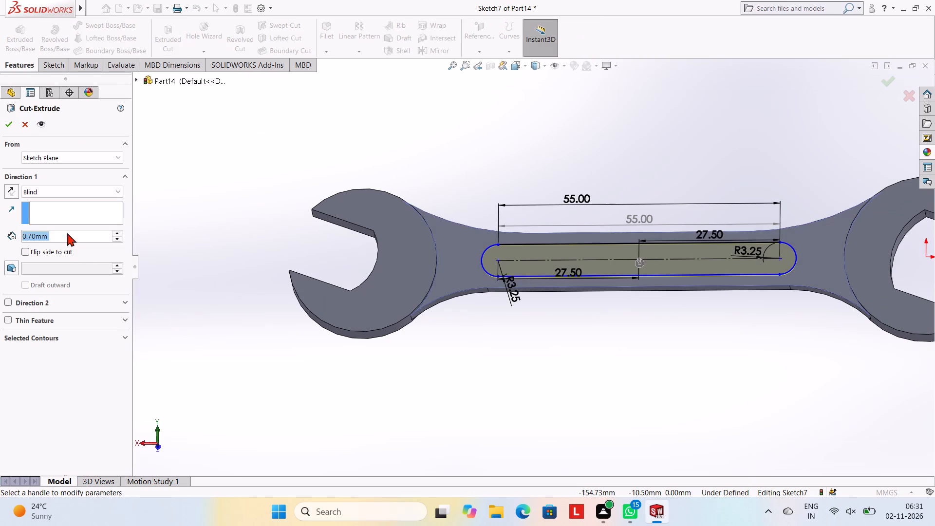
left_click(6, 125)
left_click(277, 153)
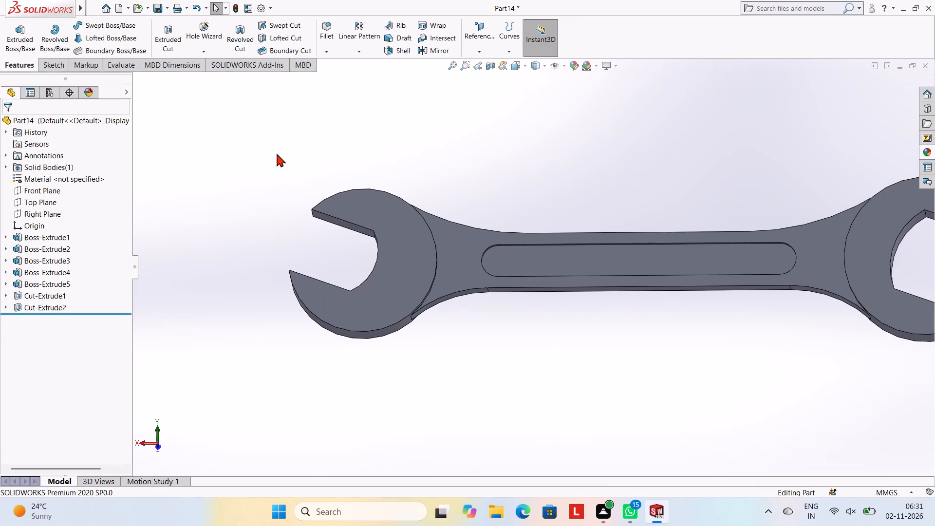
Examine the new slot recess and the whole wrench from several angles.
middle_click_drag(450, 194, 531, 200)
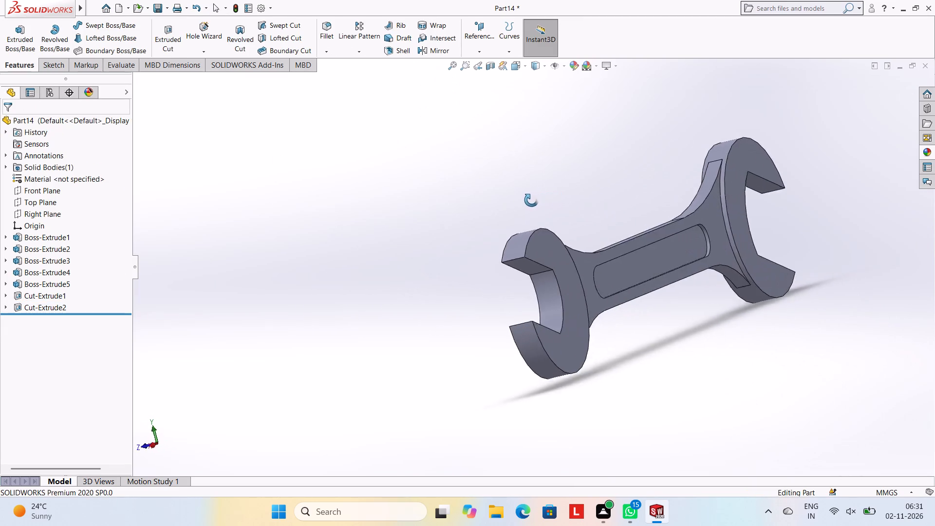
middle_click_drag(531, 200, 647, 219)
middle_click_drag(665, 214, 604, 231)
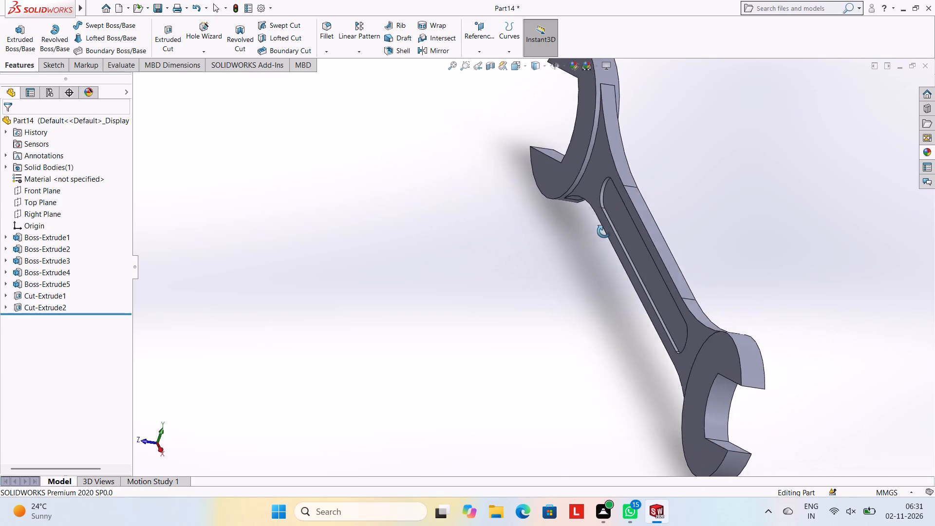
middle_click_drag(604, 231, 663, 197)
scroll(605, 307, "up", 2)
middle_click_drag(628, 306, 621, 274)
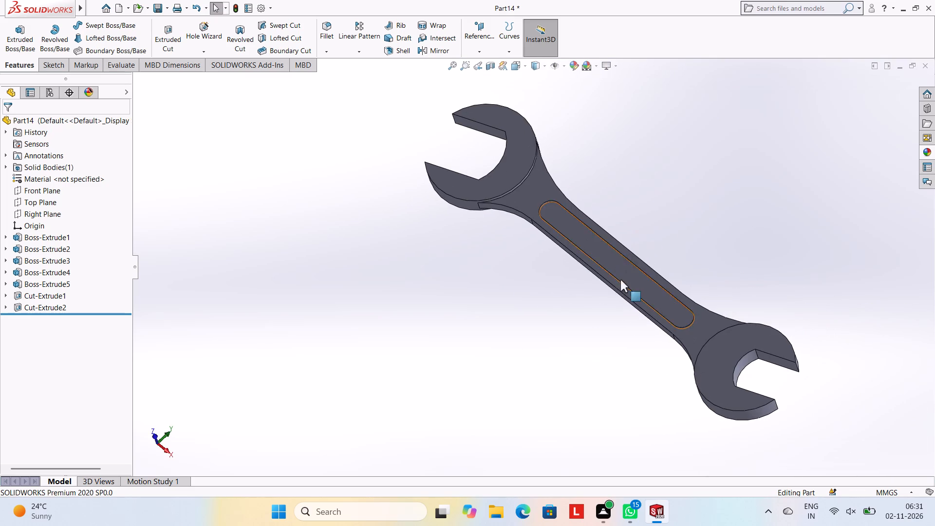
scroll(667, 312, "up", 3)
scroll(685, 298, "down", 4)
scroll(415, 286, "up", 3)
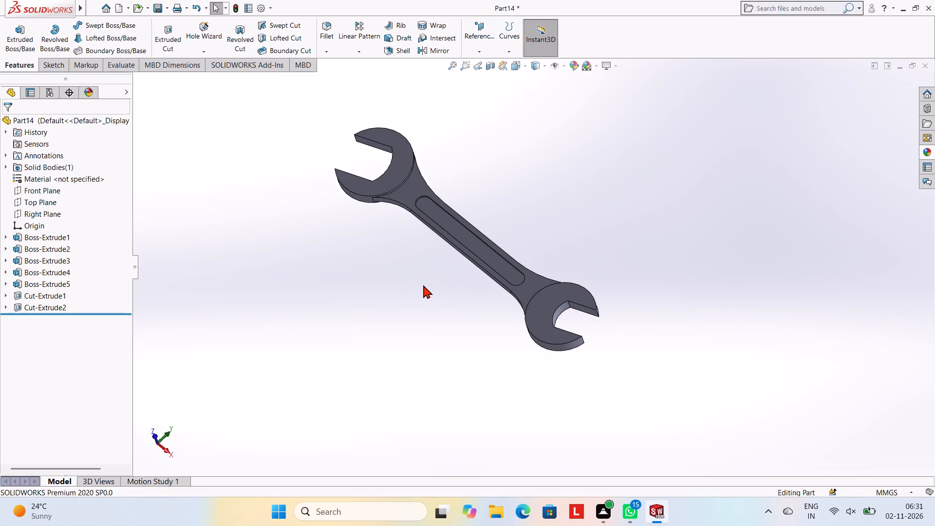
scroll(506, 298, "up", 2)
scroll(506, 298, "down", 2)
scroll(438, 203, "up", 2)
scroll(438, 203, "down", 2)
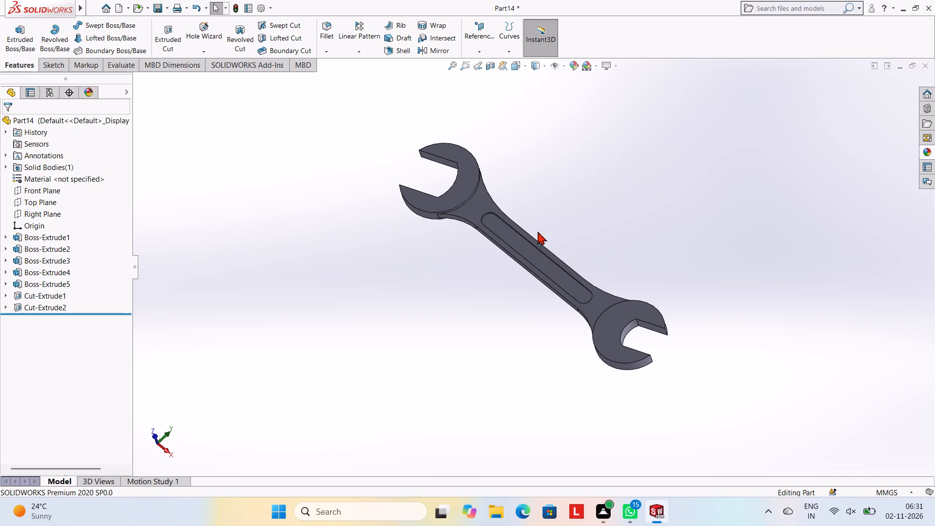
scroll(616, 242, "down", 3)
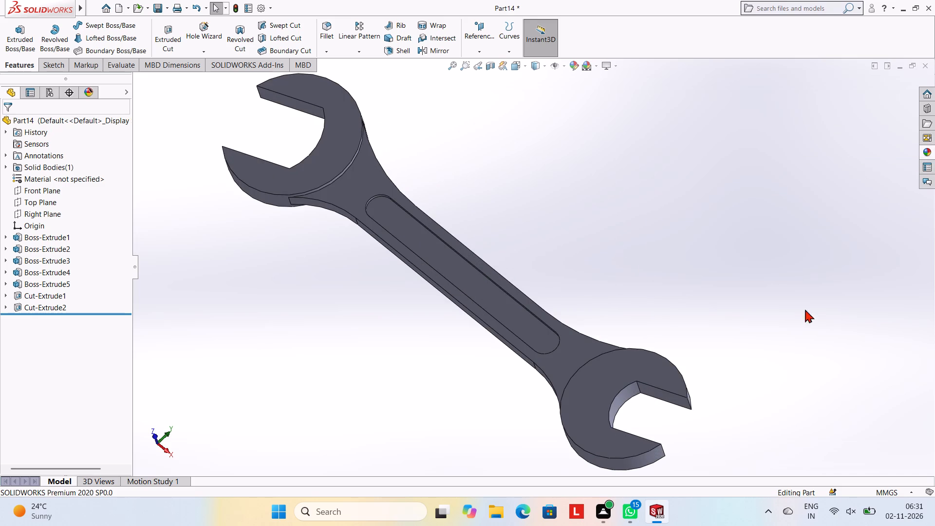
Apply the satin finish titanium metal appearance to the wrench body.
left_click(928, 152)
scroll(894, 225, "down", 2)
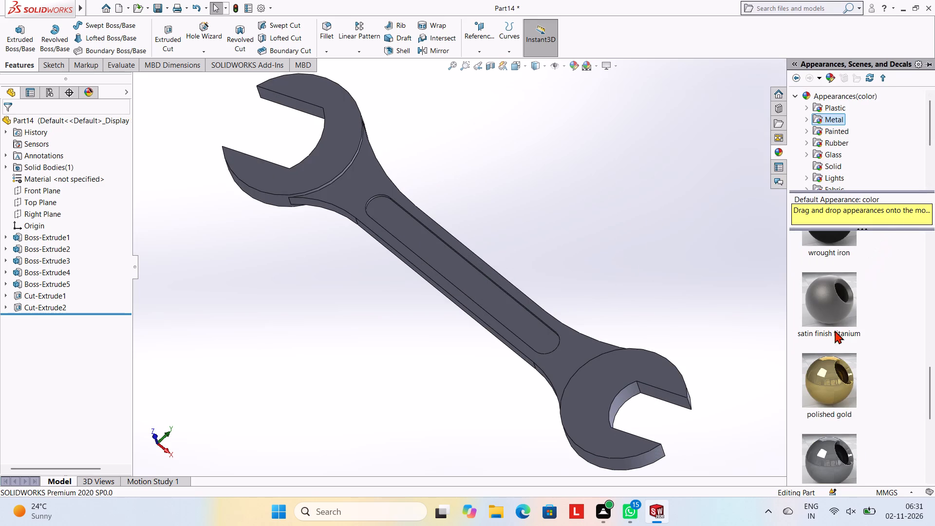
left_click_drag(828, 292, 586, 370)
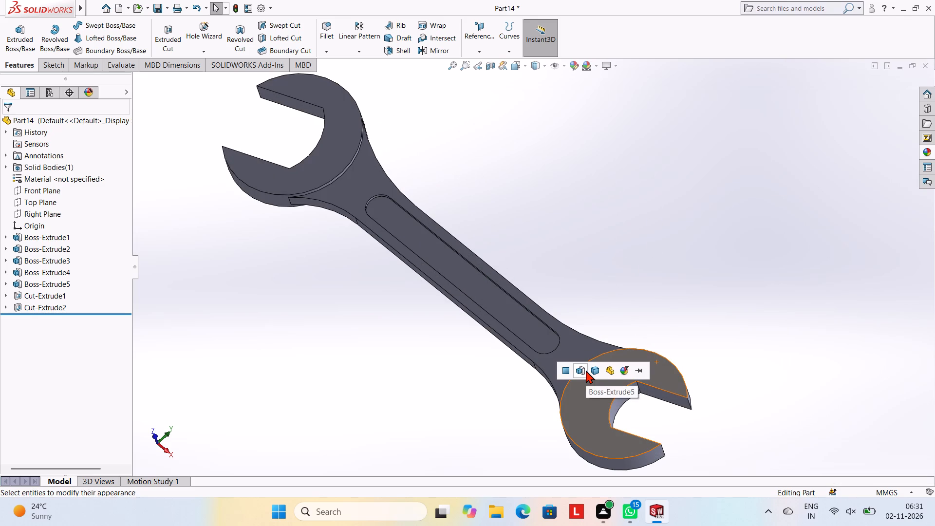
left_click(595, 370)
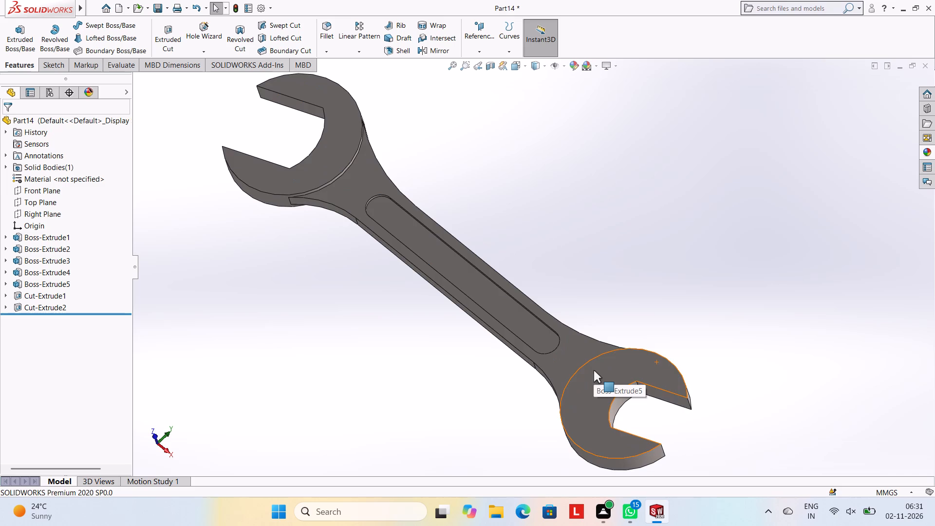
Inspect the wrench's finish and the slot recesses on both faces of the handle.
scroll(452, 298, "up", 3)
scroll(452, 298, "down", 2)
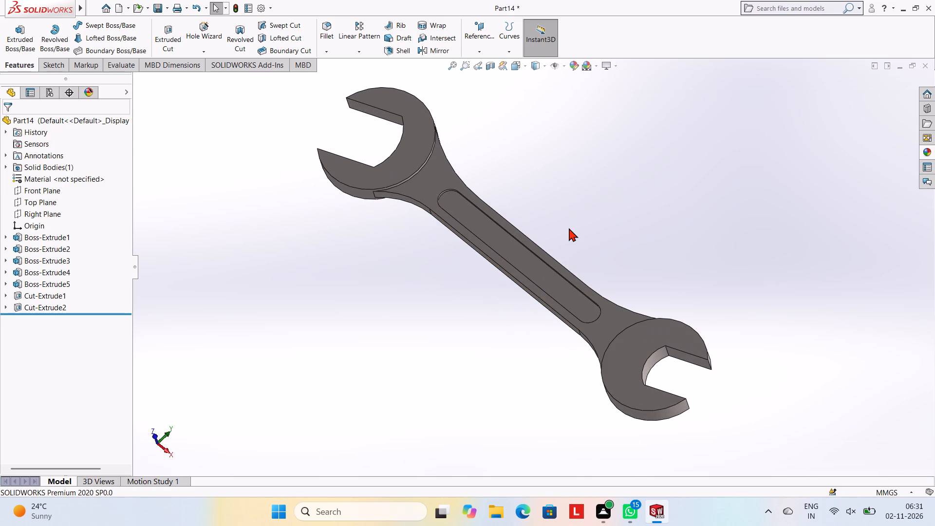
key("Escape")
middle_click_drag(591, 228, 607, 315)
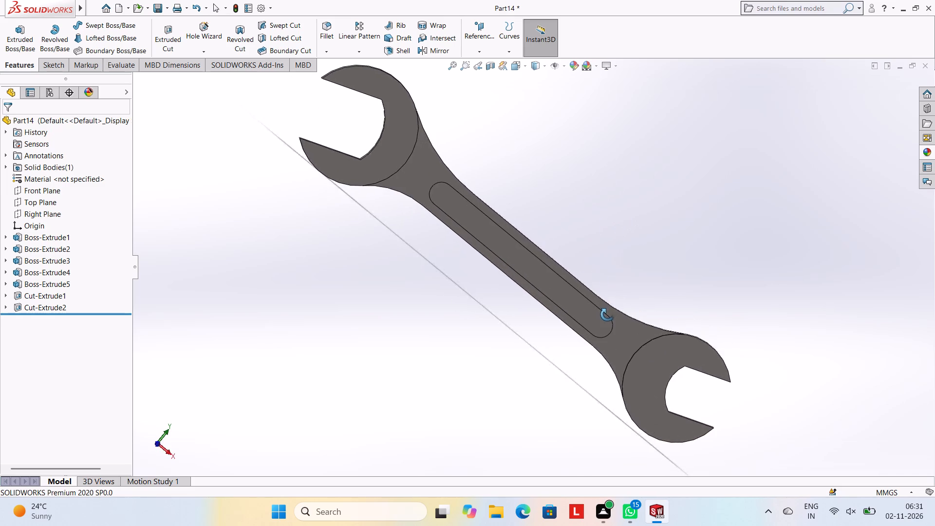
middle_click_drag(607, 315, 519, 338)
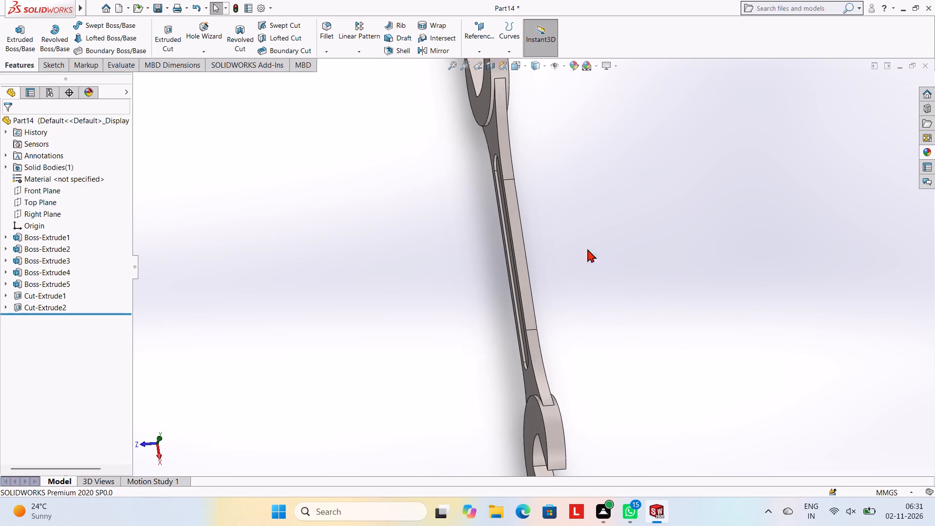
middle_click_drag(562, 213, 756, 244)
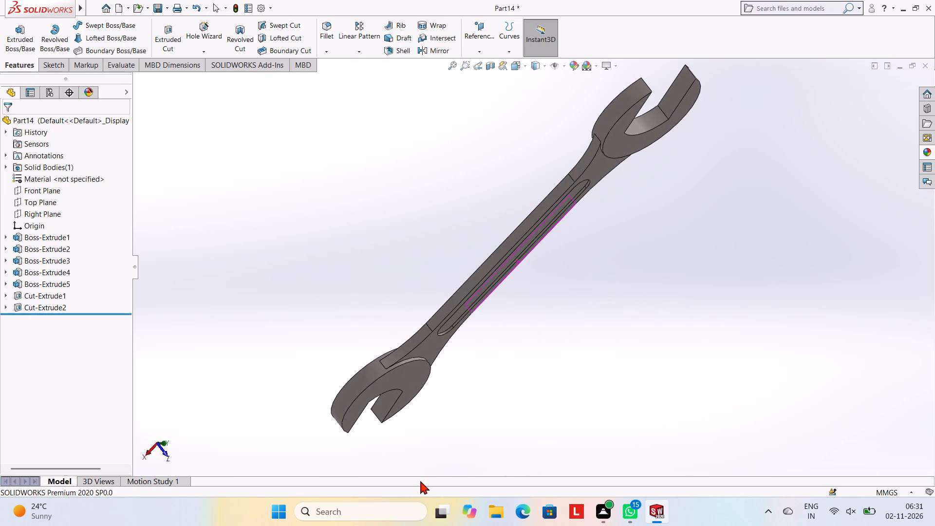
middle_click_drag(417, 479, 366, 360)
middle_click_drag(412, 401, 355, 272)
middle_click_drag(514, 376, 456, 377)
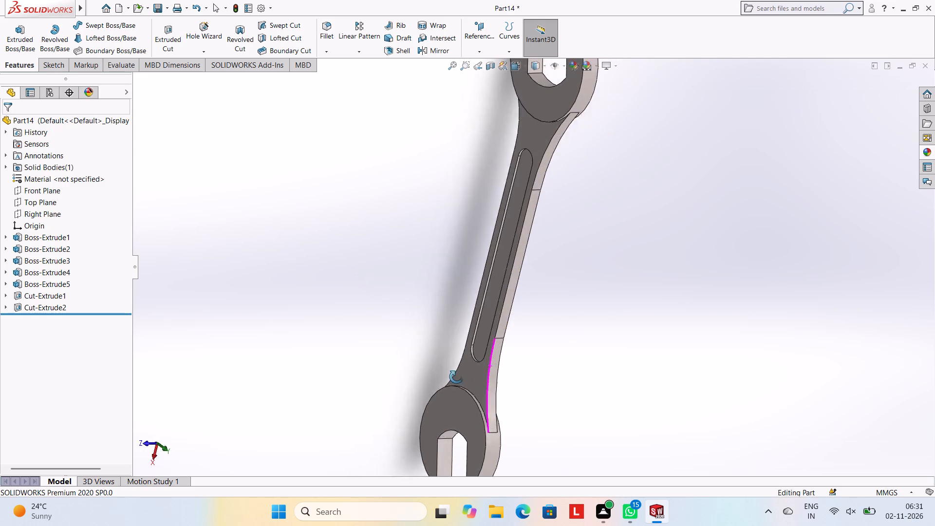
middle_click_drag(456, 377, 576, 223)
middle_click_drag(589, 262, 654, 213)
scroll(655, 212, "up", 1)
middle_click_drag(622, 275, 655, 260)
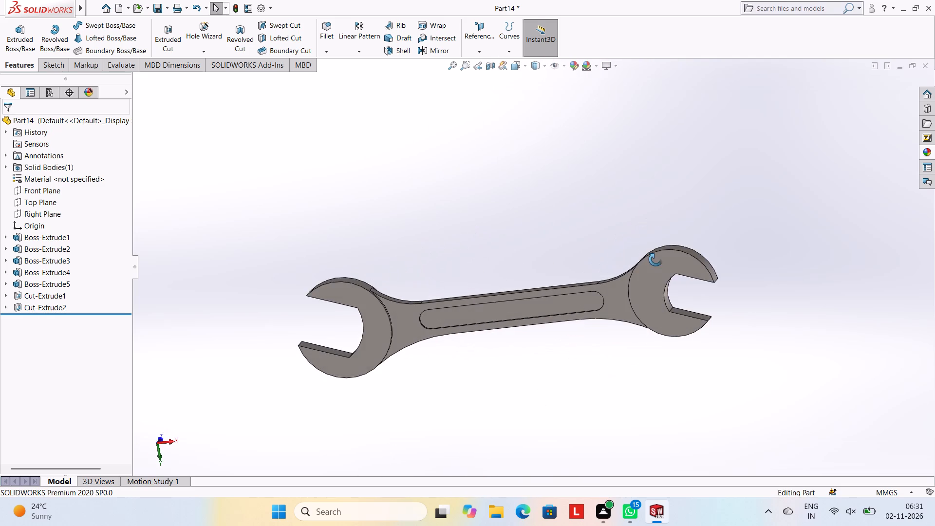
middle_click_drag(655, 260, 673, 243)
middle_click_drag(565, 388, 543, 237)
middle_click_drag(535, 358, 530, 197)
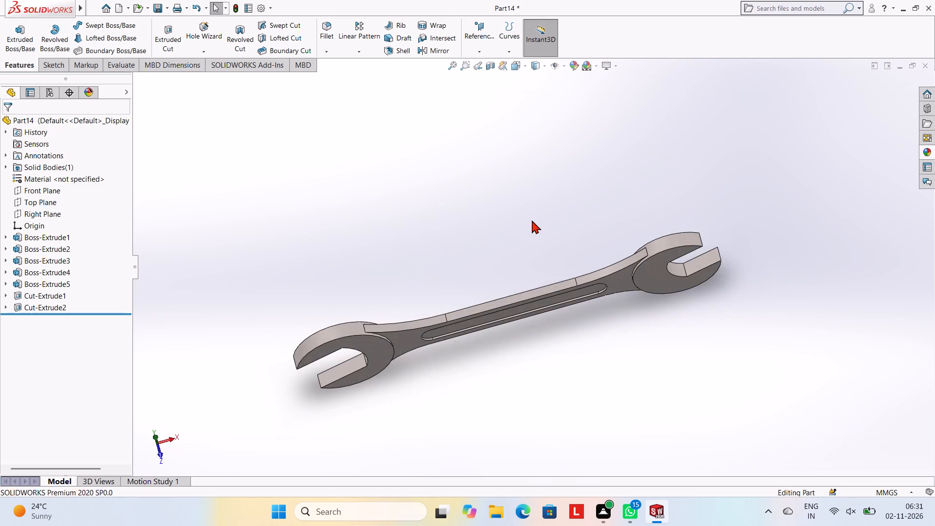
middle_click_drag(513, 360, 504, 214)
middle_click_drag(531, 371, 523, 352)
scroll(531, 371, "up", 1)
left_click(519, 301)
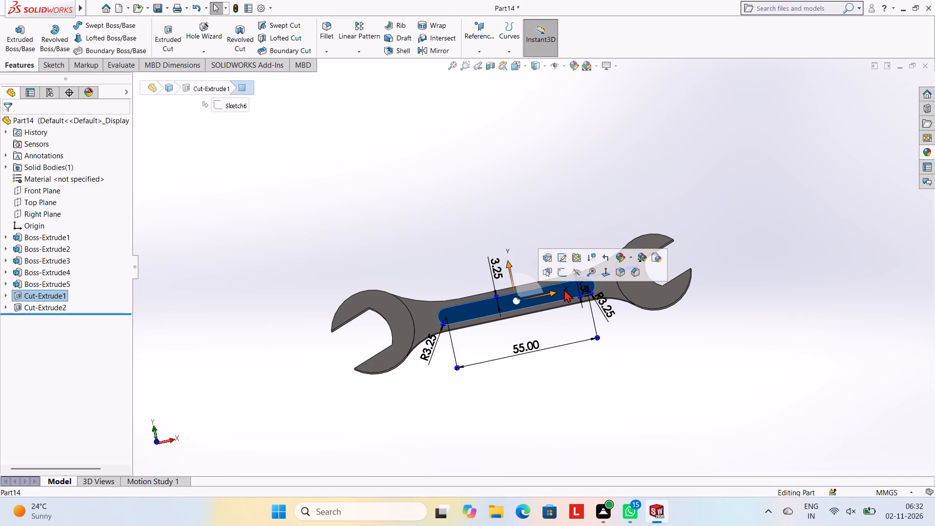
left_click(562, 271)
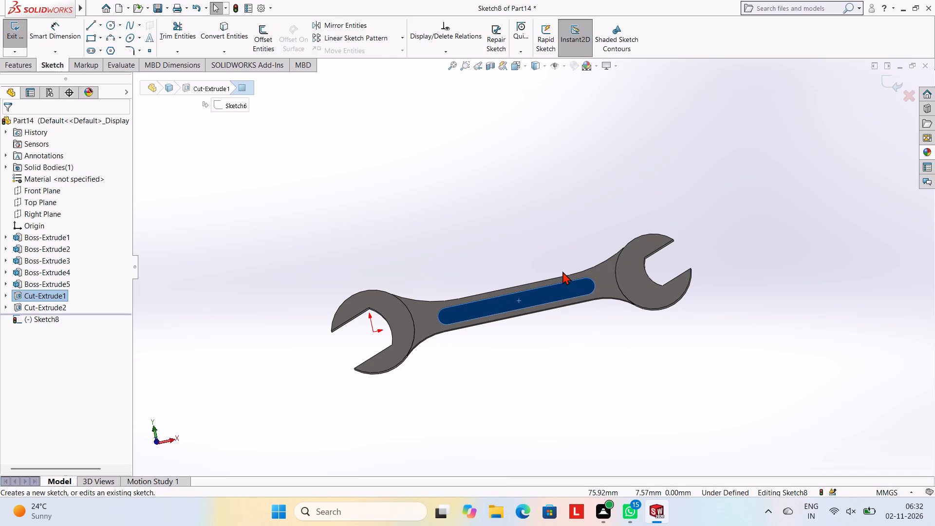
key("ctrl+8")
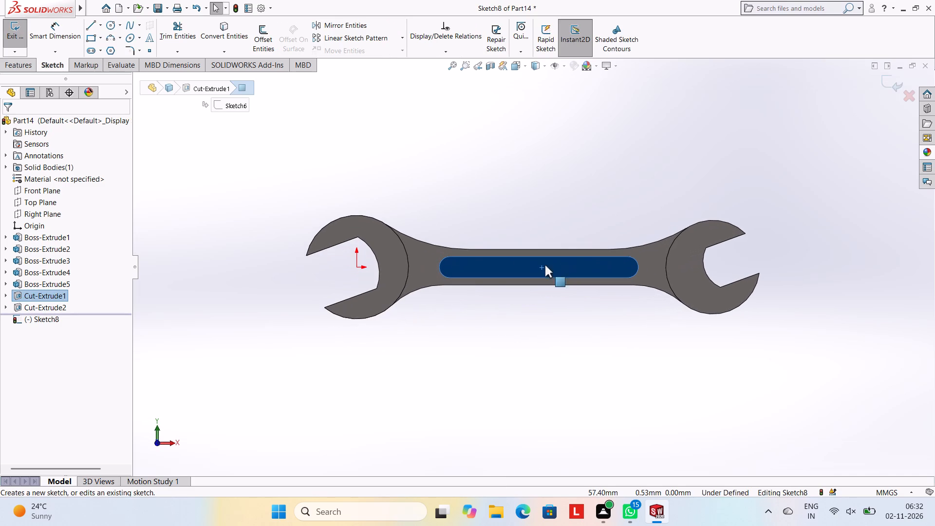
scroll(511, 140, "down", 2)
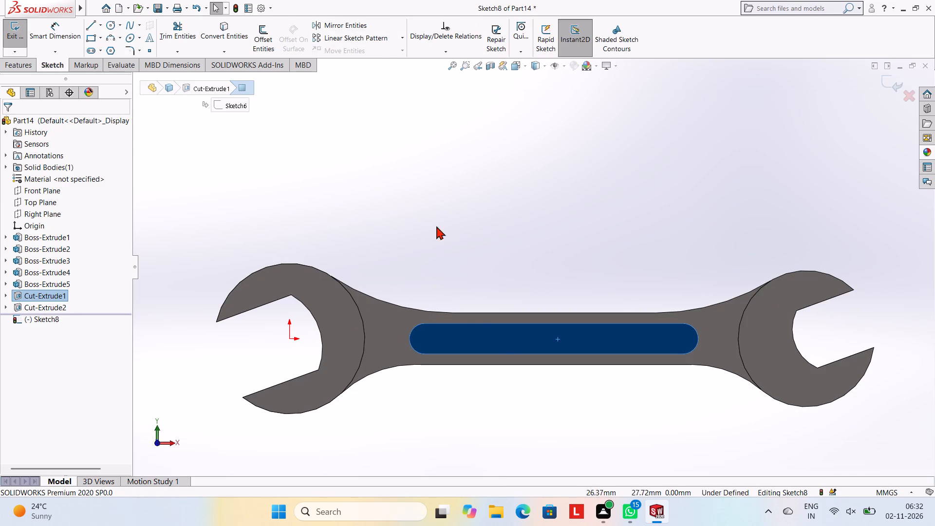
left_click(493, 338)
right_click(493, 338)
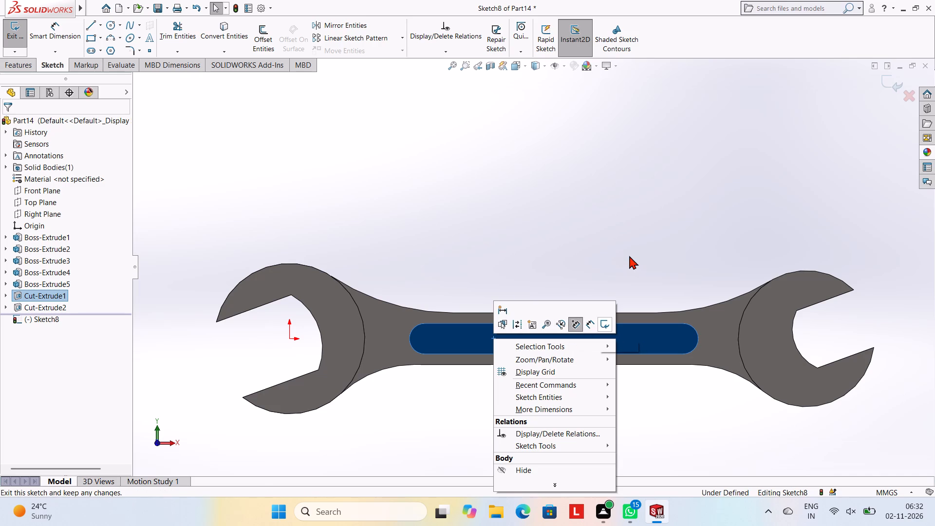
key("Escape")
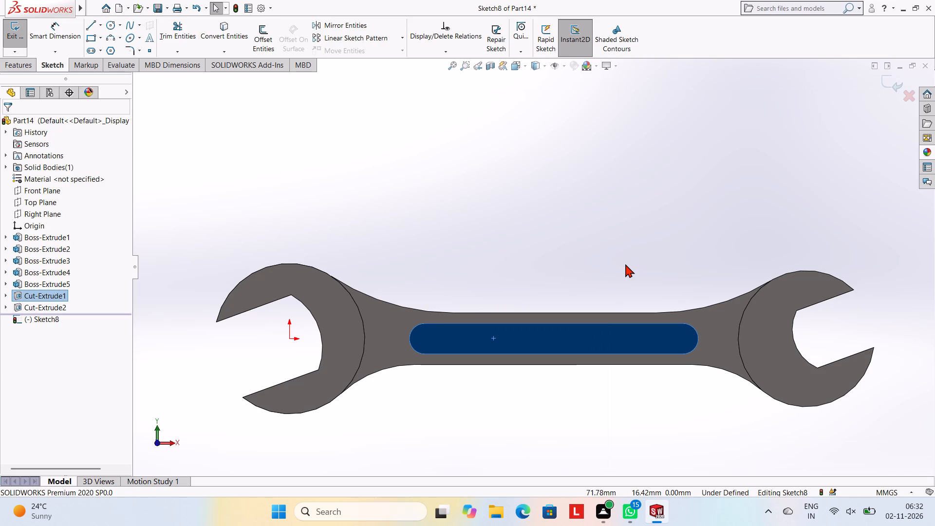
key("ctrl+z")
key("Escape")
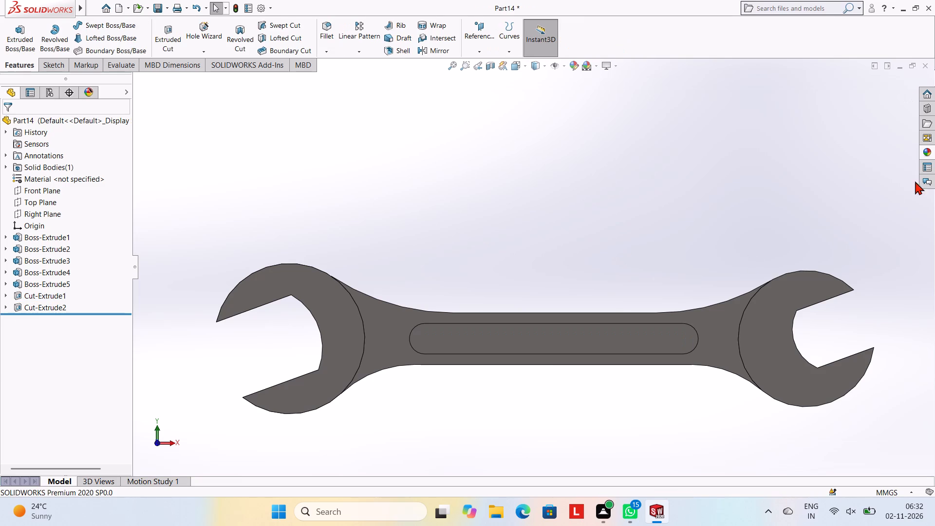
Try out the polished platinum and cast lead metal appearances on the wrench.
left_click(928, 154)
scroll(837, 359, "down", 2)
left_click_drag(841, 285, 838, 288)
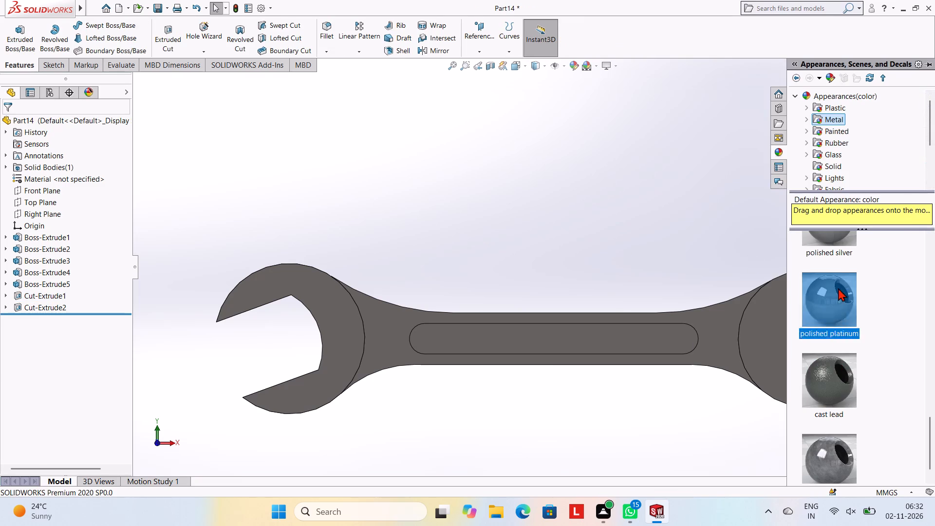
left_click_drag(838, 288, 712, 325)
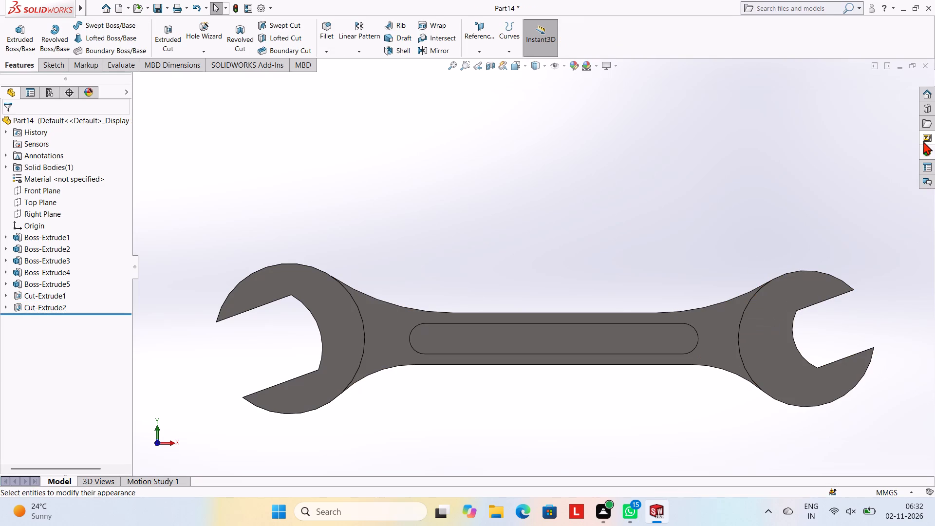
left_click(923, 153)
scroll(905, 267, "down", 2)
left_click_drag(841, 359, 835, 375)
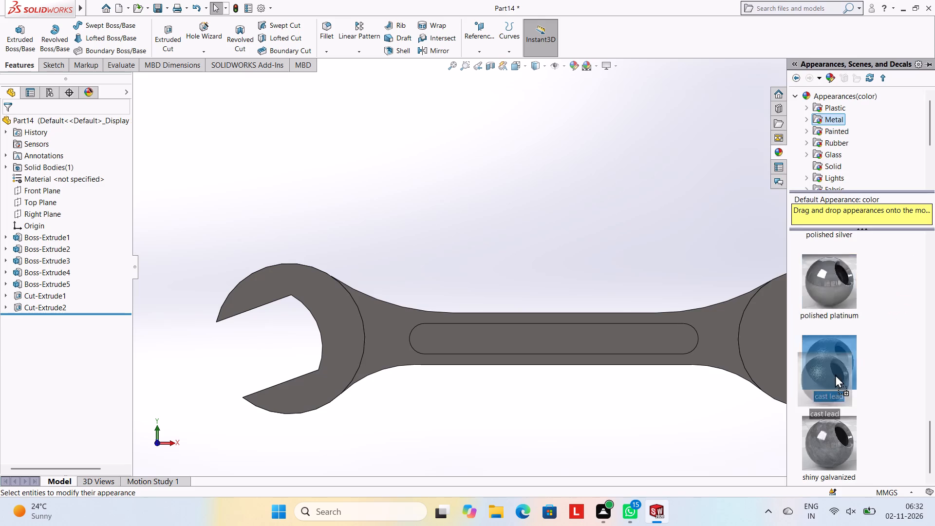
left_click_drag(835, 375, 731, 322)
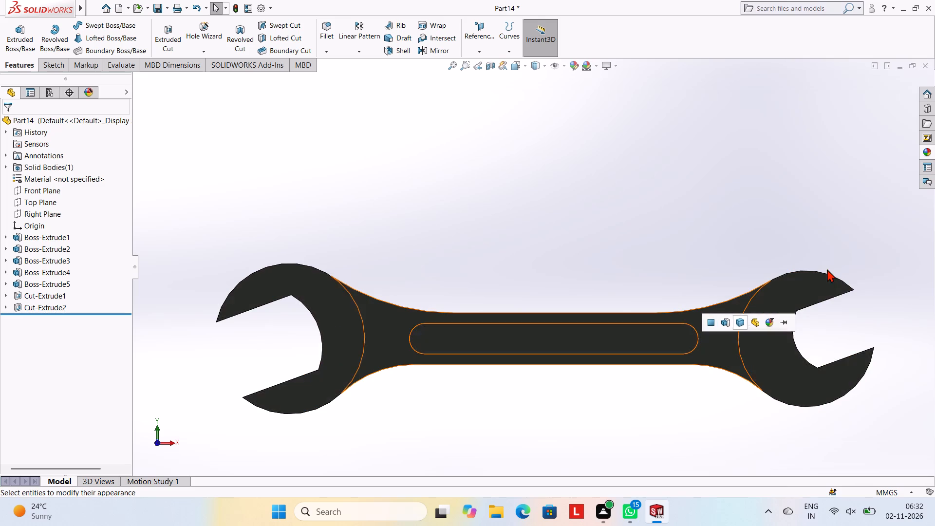
Apply the polished steel metal appearance to the wrench body.
left_click(930, 147)
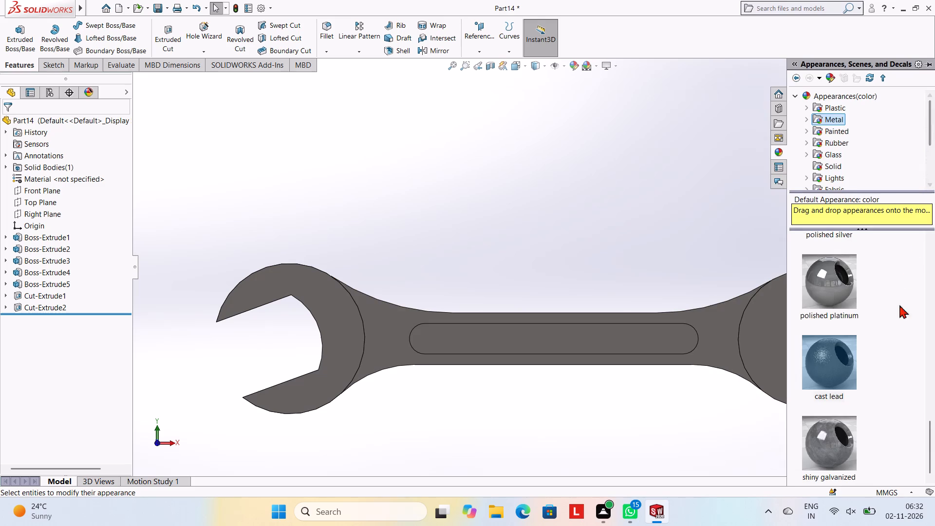
scroll(897, 321, "down", 3)
scroll(858, 376, "up", 4)
scroll(819, 308, "up", 3)
scroll(839, 347, "up", 2)
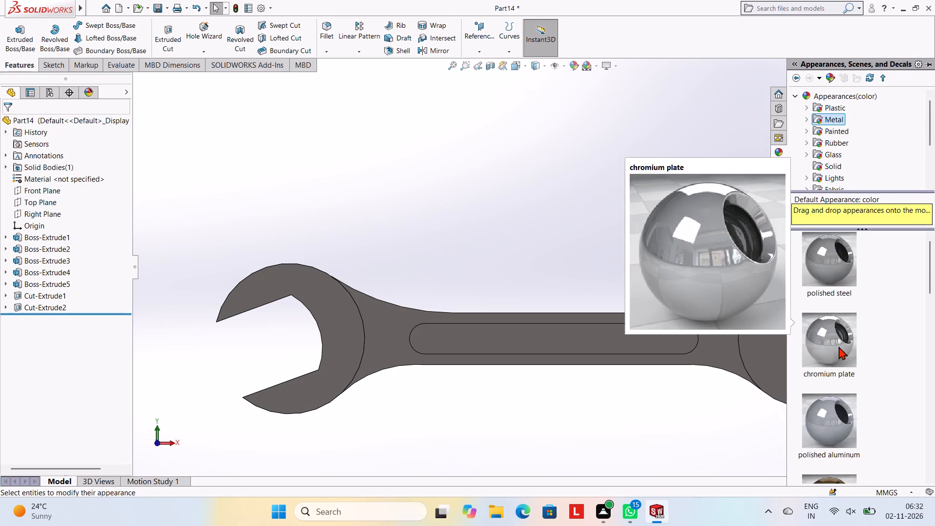
scroll(839, 346, "up", 5)
left_click_drag(834, 260, 746, 330)
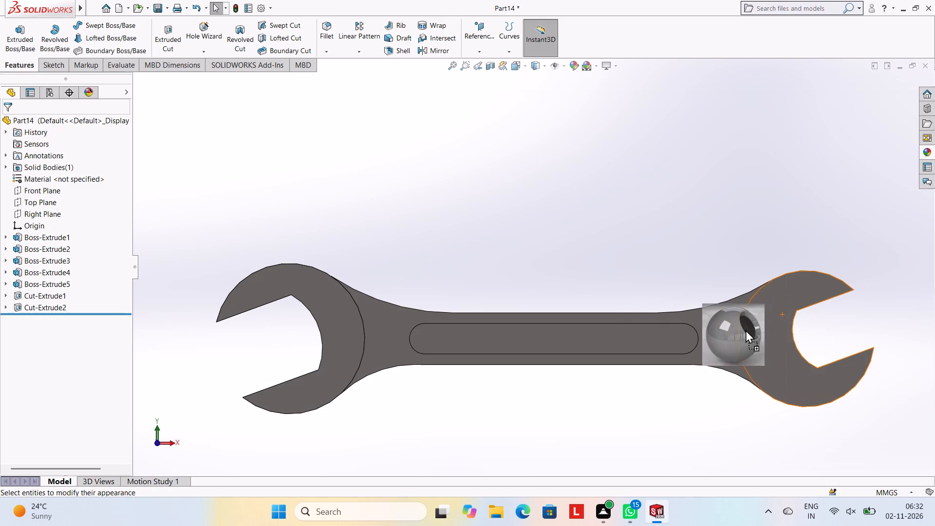
left_click_drag(746, 330, 736, 330)
left_click(747, 330)
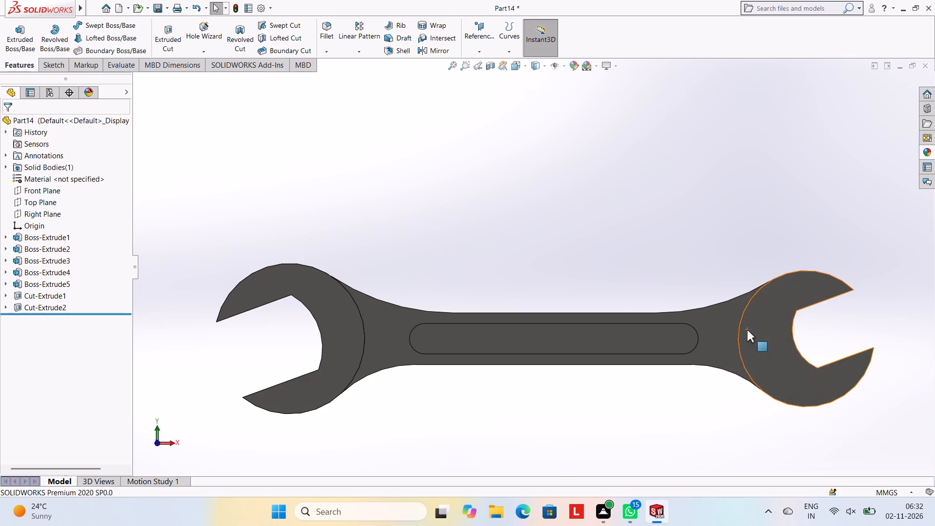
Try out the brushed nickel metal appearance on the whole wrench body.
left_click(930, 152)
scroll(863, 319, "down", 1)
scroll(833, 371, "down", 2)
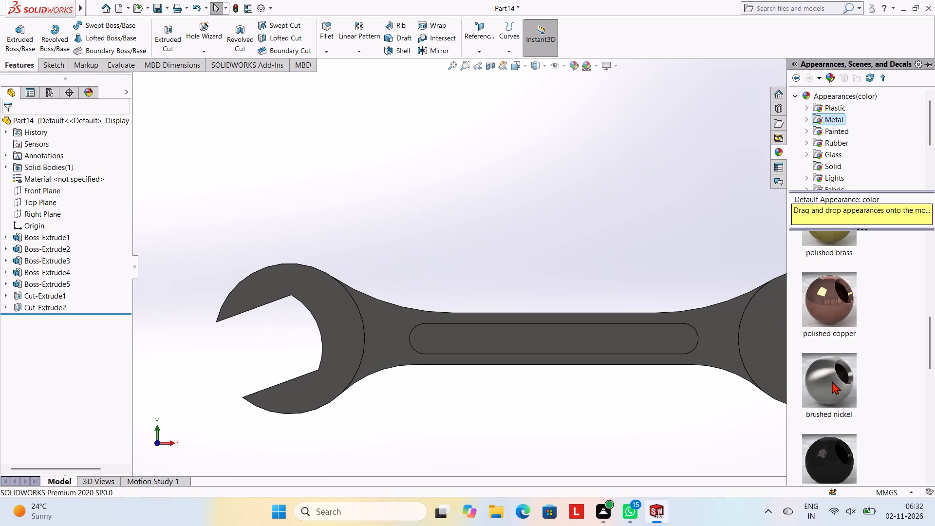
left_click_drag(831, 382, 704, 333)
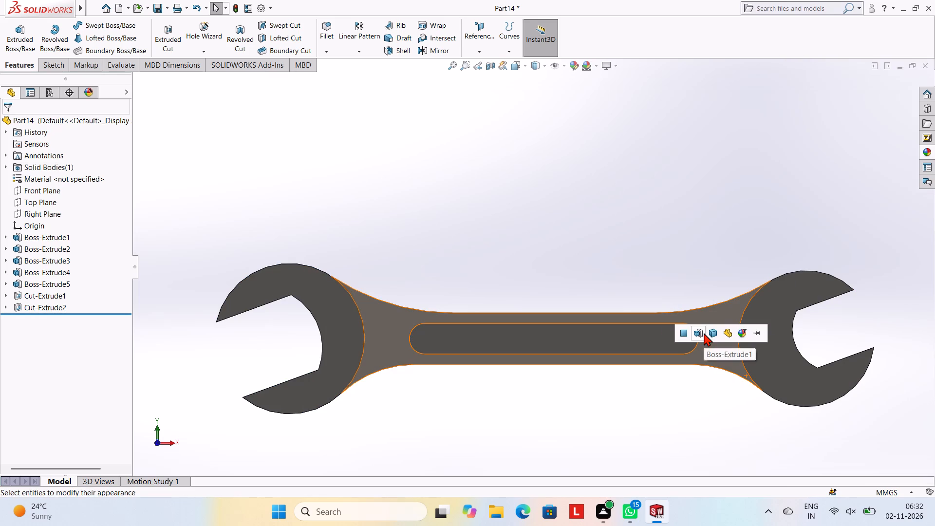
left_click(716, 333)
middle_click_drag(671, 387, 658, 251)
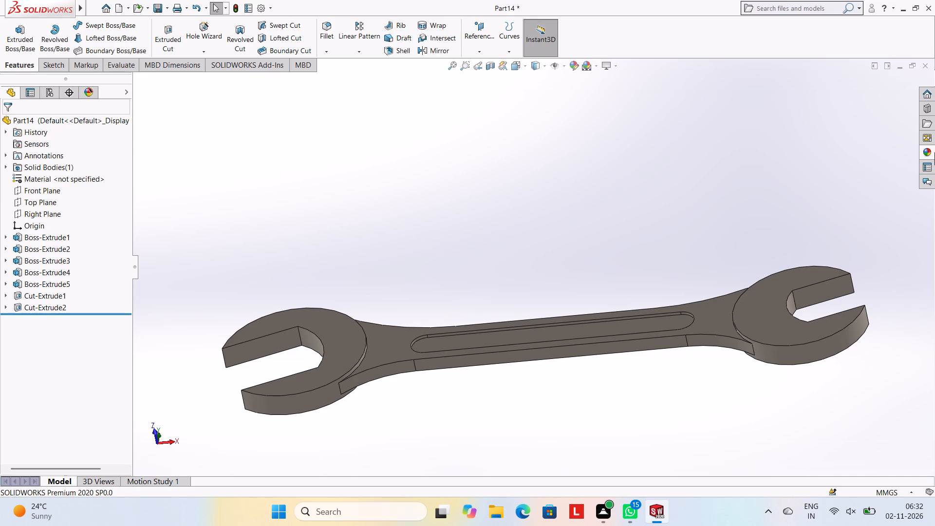
Apply the polished platinum metal appearance to the wrench body.
left_click(929, 150)
scroll(854, 271, "down", 1)
scroll(835, 319, "down", 3)
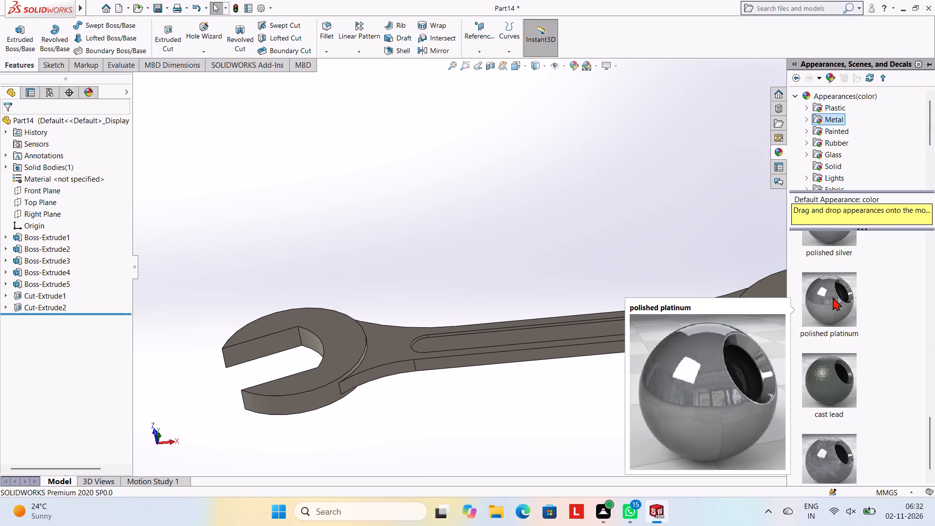
left_click_drag(830, 287, 732, 320)
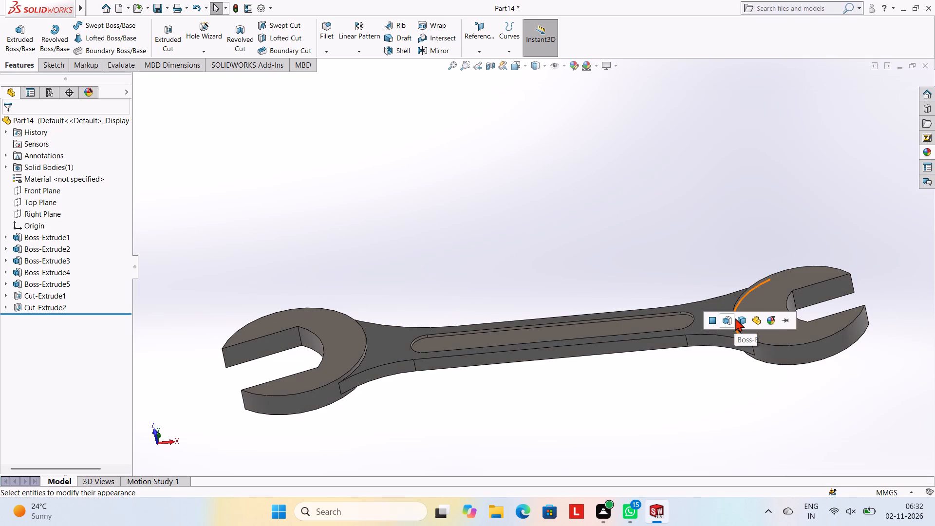
left_click(735, 318)
scroll(663, 368, "up", 2)
scroll(663, 368, "down", 1)
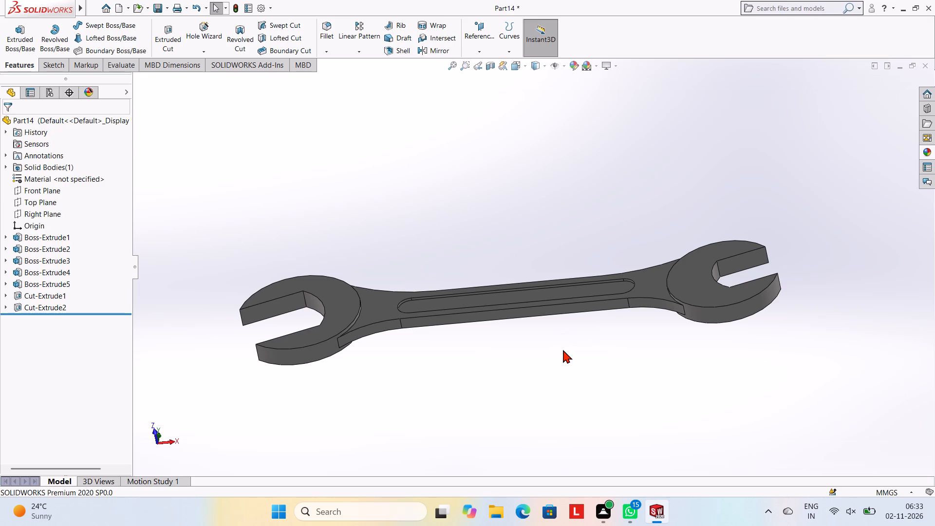
Save the wrench part in the Documents folder under the name SPAN.
key("ctrl+s")
key("s")
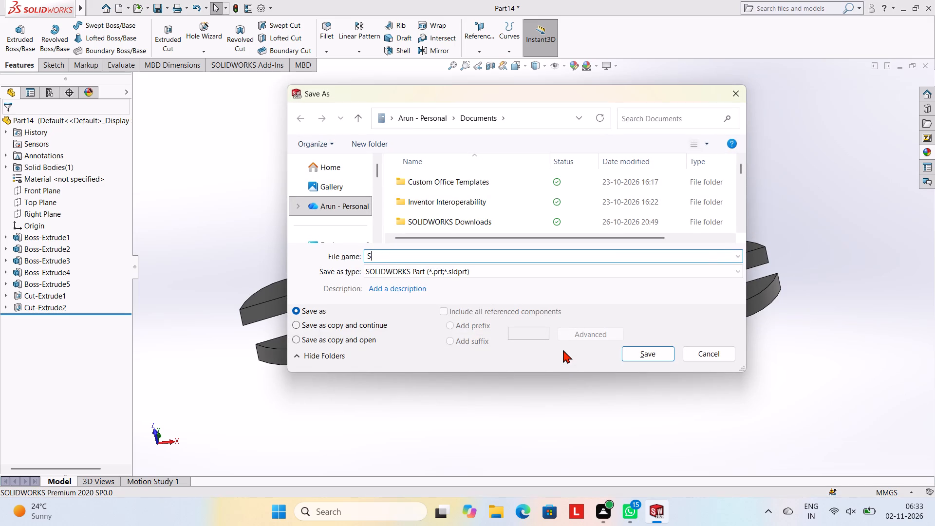
type("PAN")
key("Return")
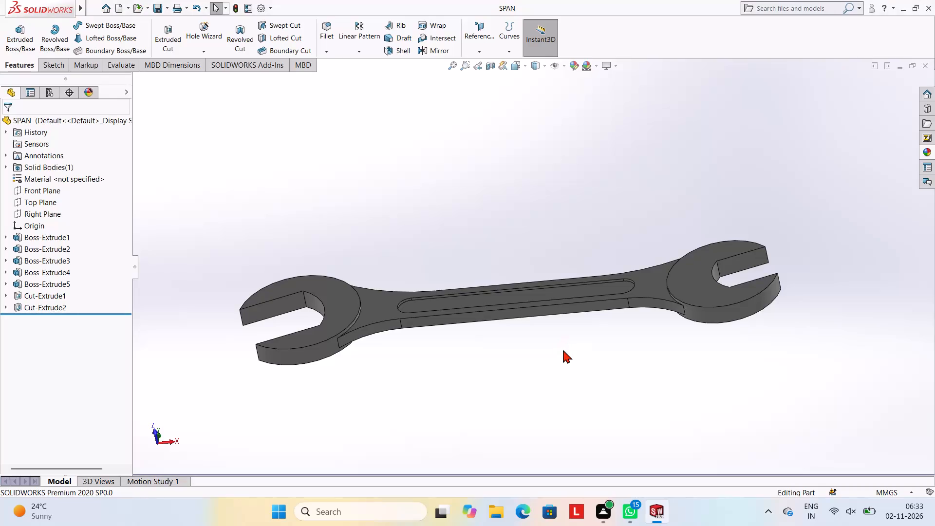
Save a PDF copy of the wrench in the Documents folder as SPAN, using the Adobe Portable Document Format type.
left_click(169, 6)
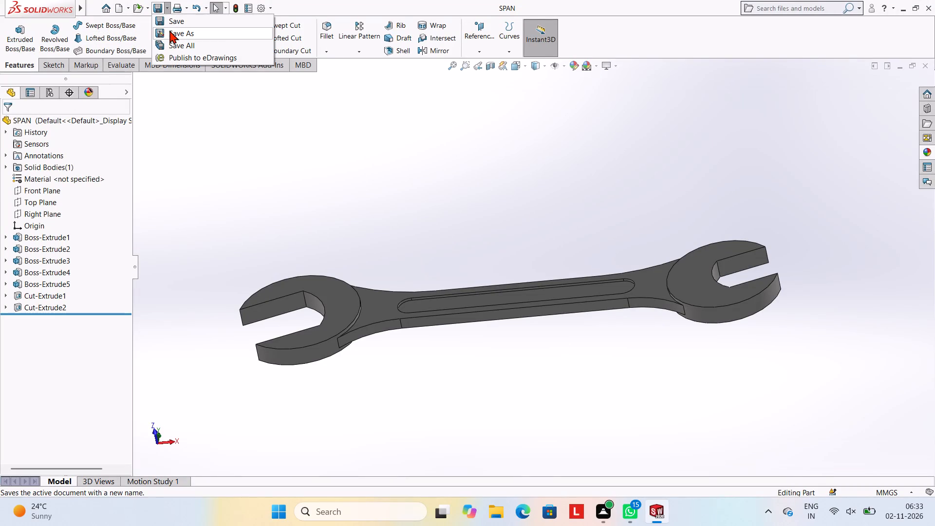
left_click(169, 34)
left_click(476, 271)
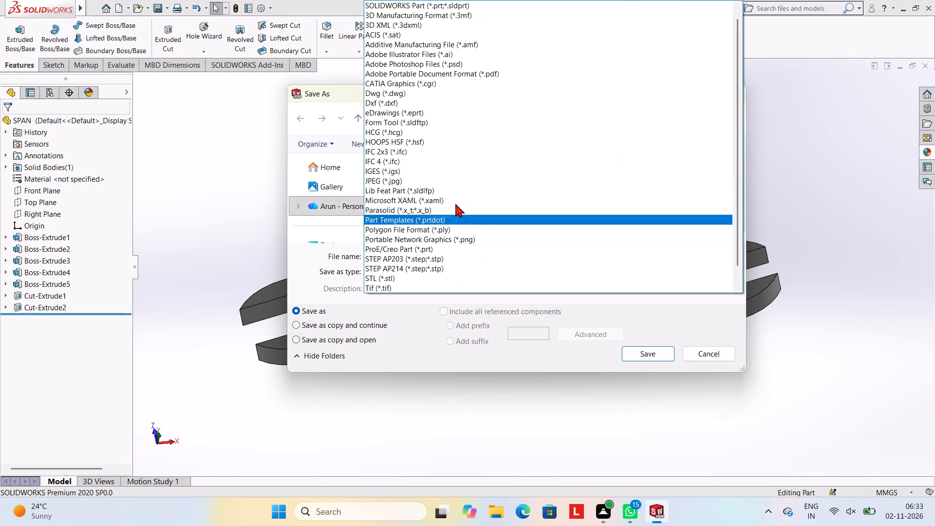
left_click(451, 76)
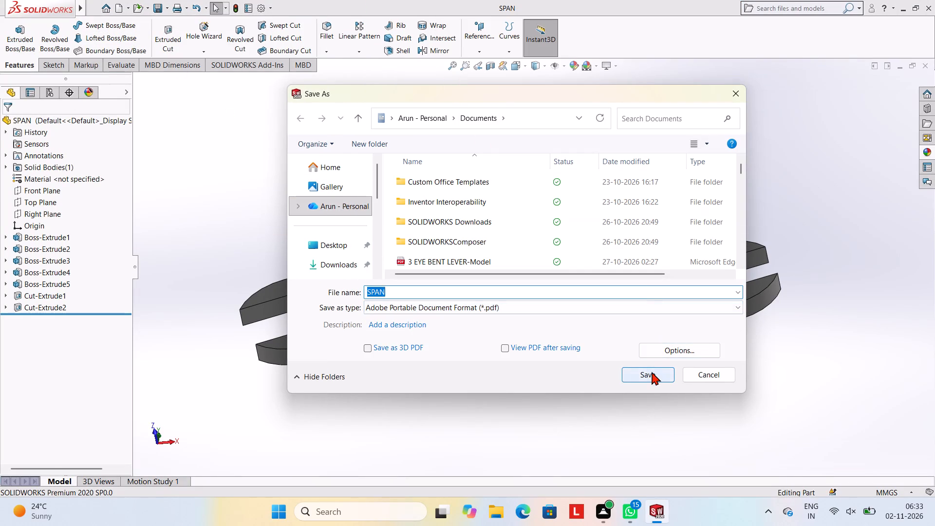
left_click(652, 372)
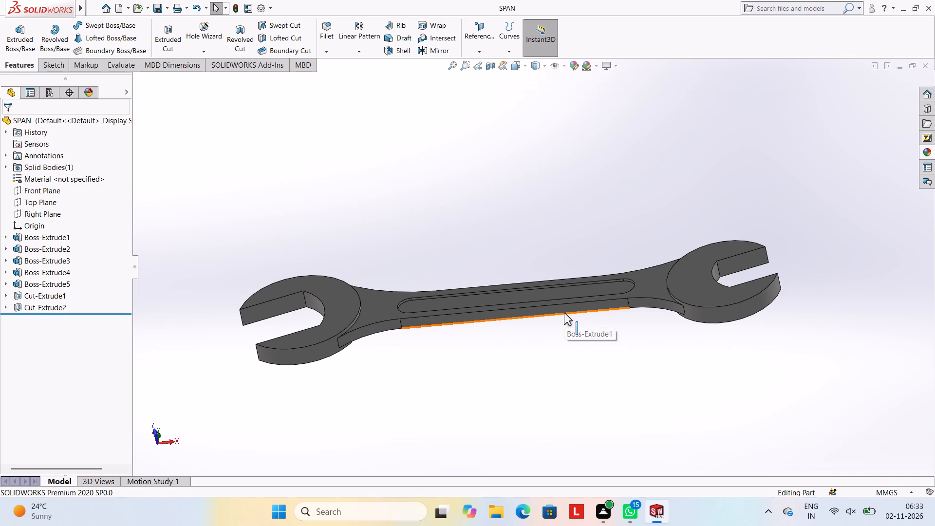